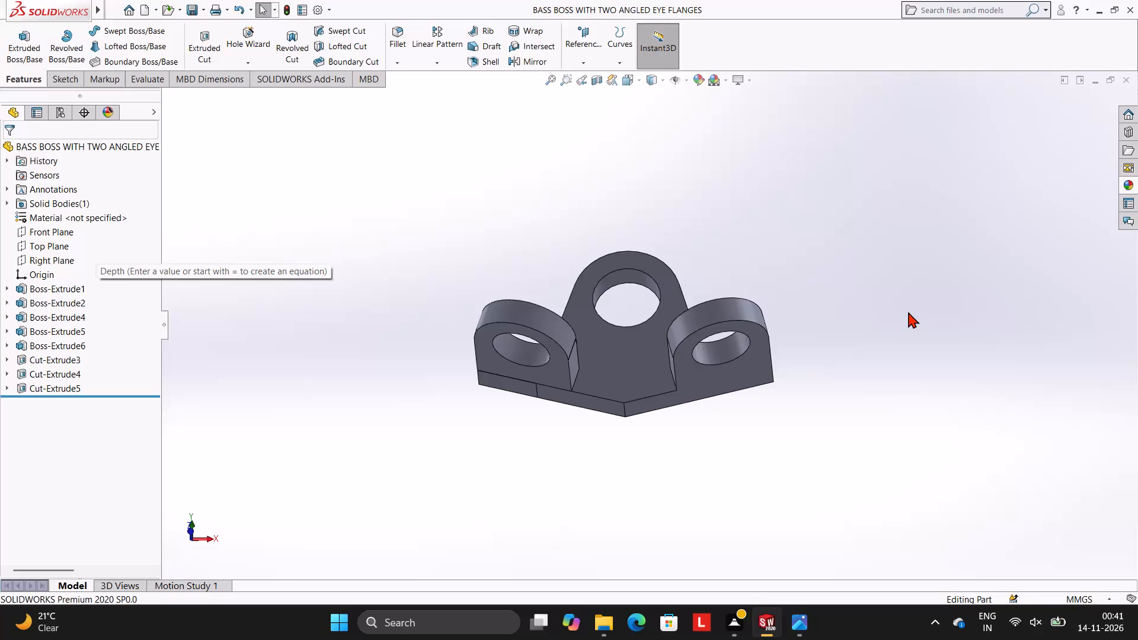
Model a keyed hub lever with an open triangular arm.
Close the open flange part and create a new part document.
left_click(1125, 83)
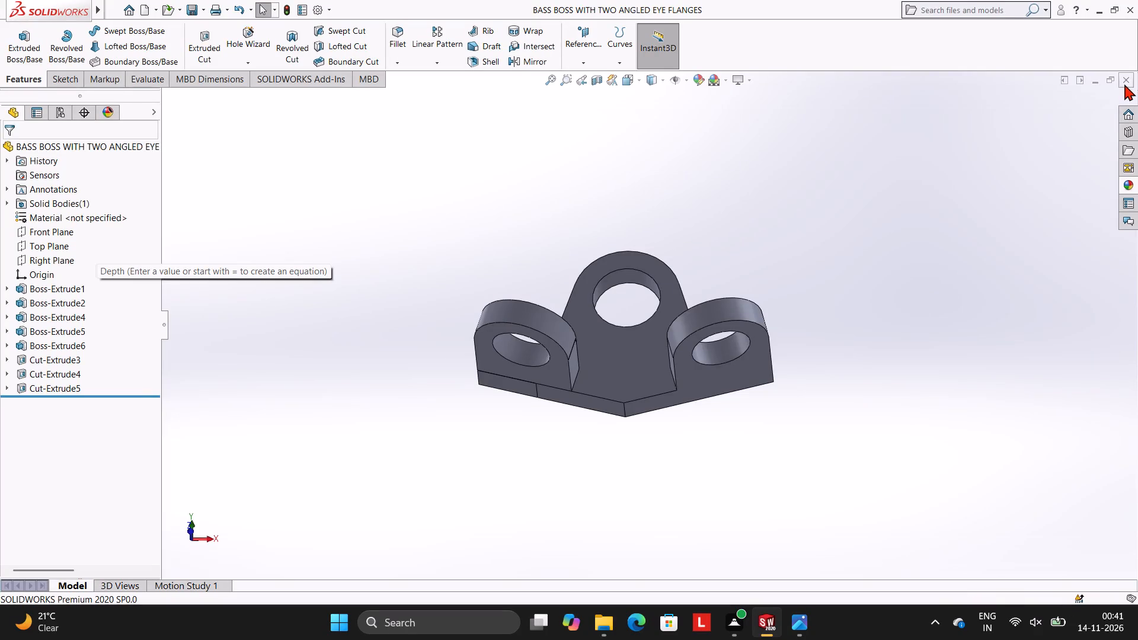
left_click(143, 9)
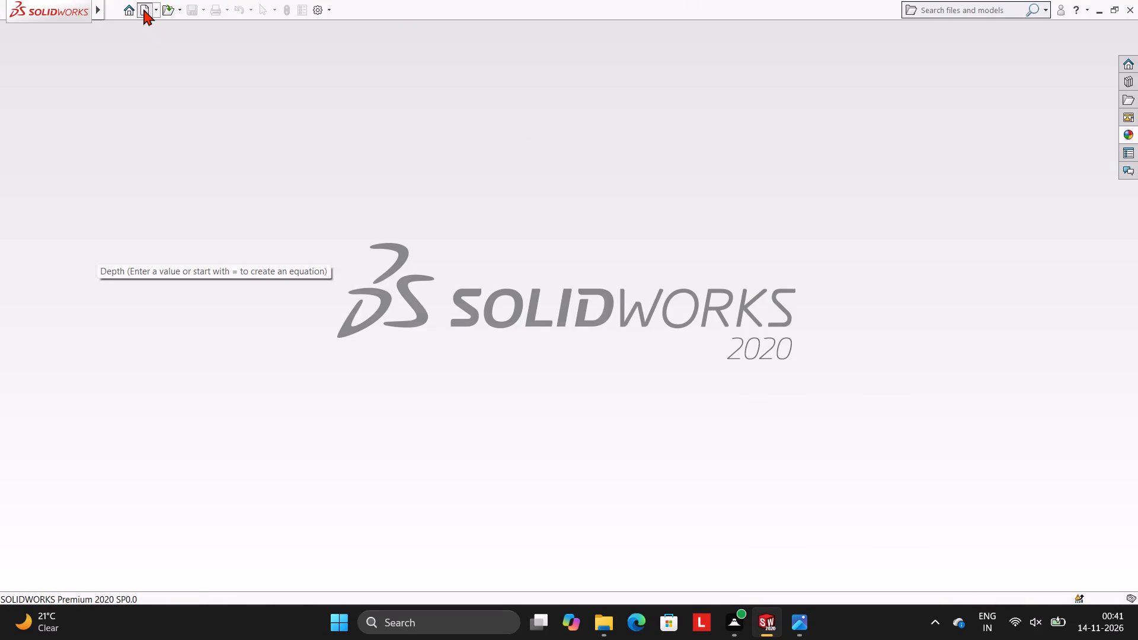
left_click(491, 459)
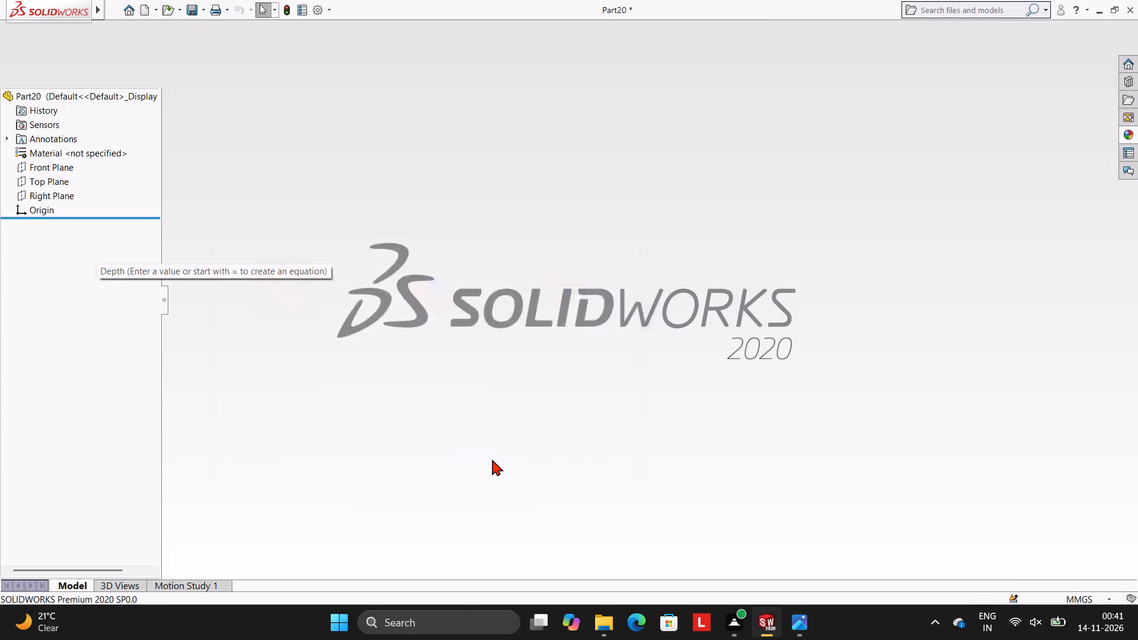
Start a sketch on the Front Plane and draw a 35 mm diameter circle centred on the origin.
left_click(52, 214)
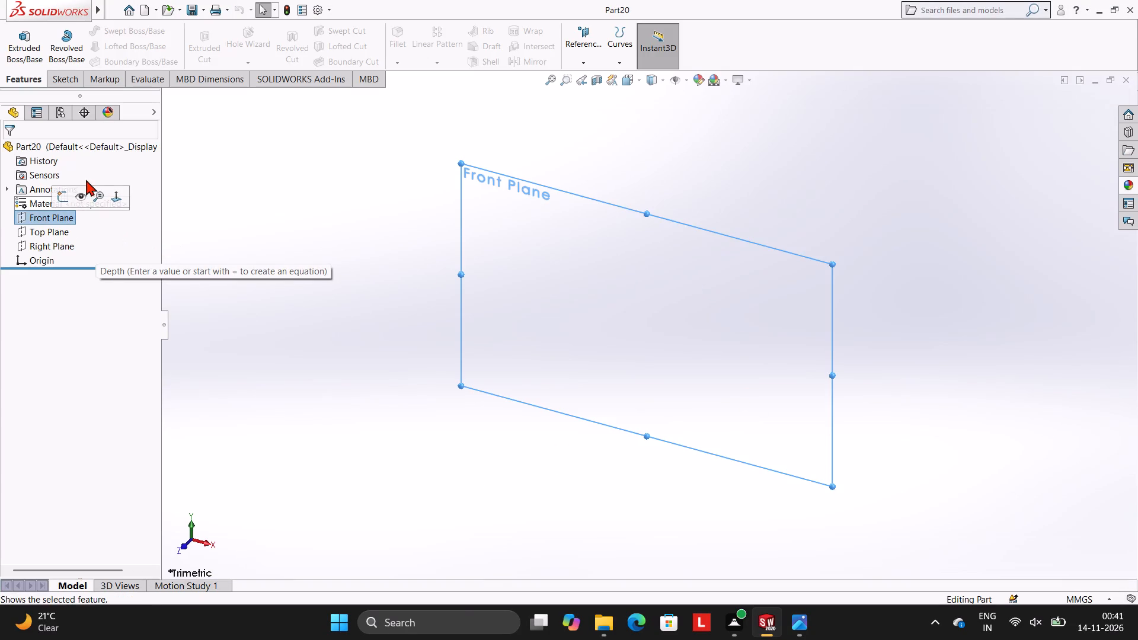
left_click(62, 193)
left_click(523, 283)
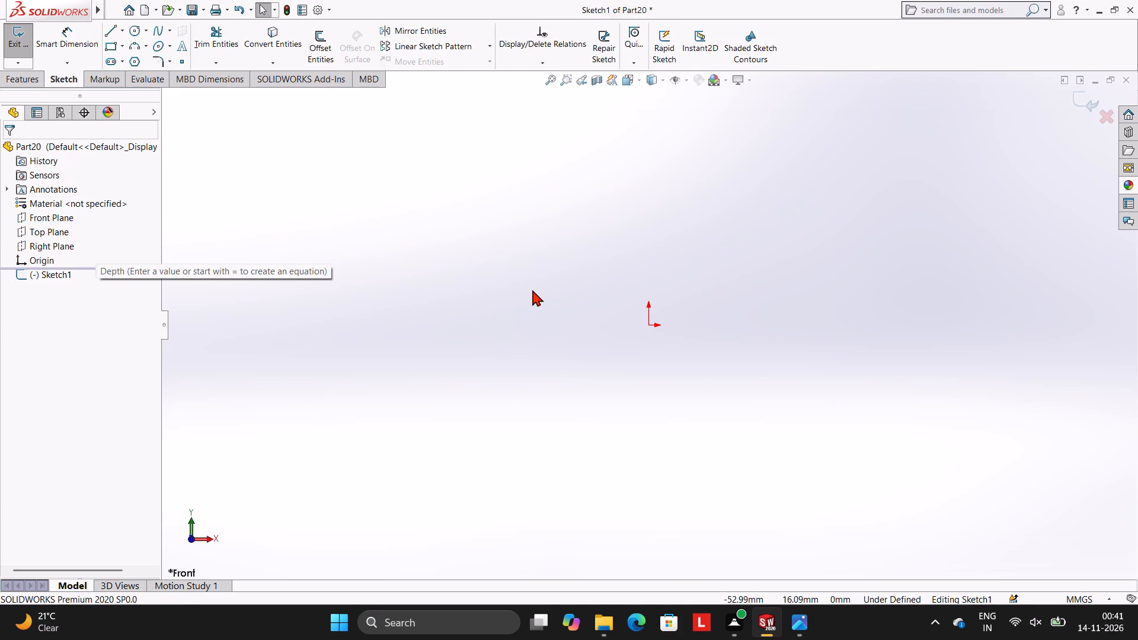
left_click(136, 34)
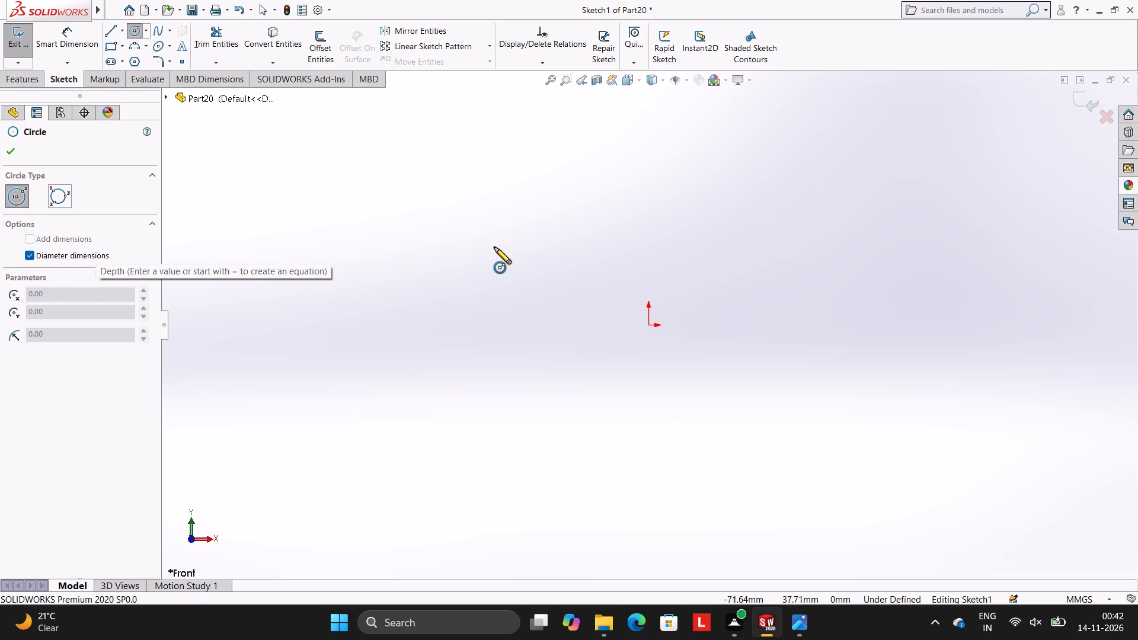
left_click(648, 324)
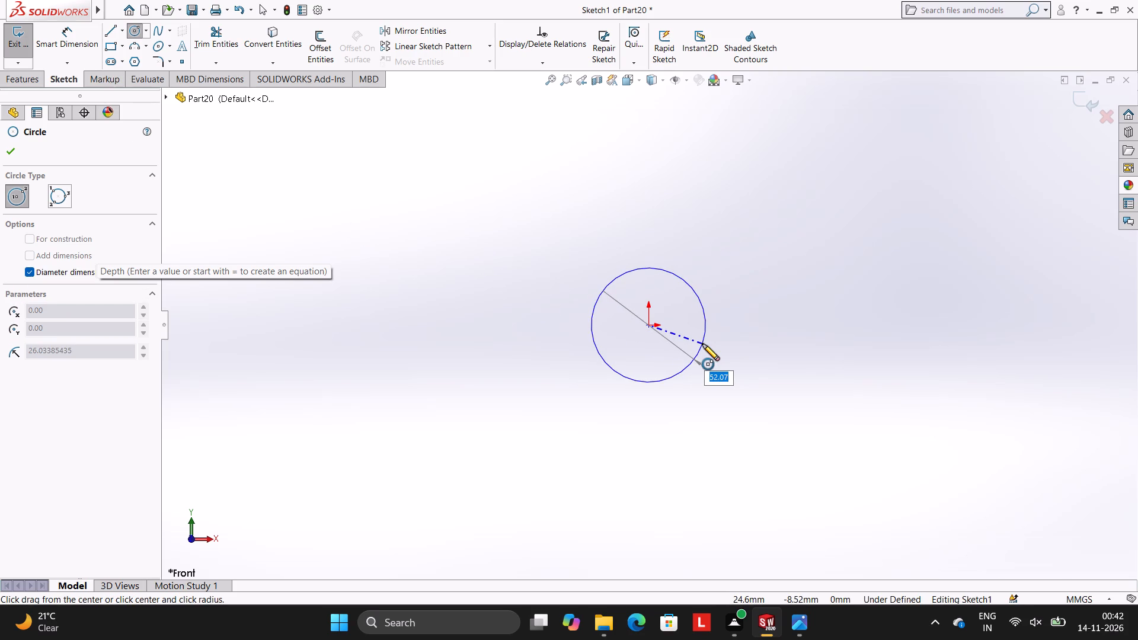
type("35")
key("Return")
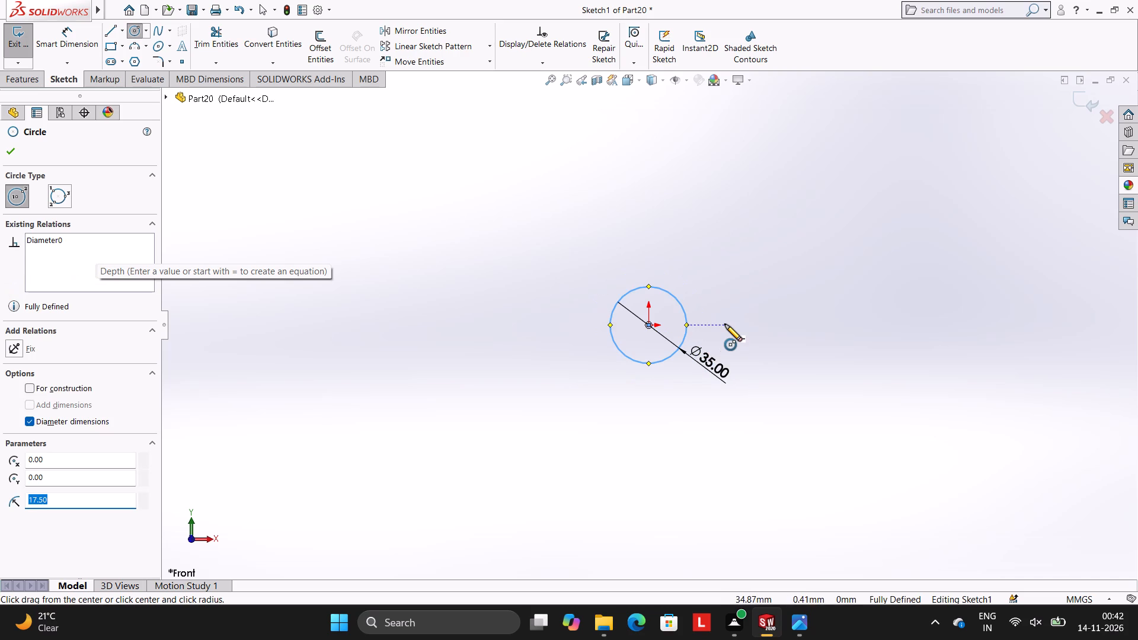
key("Escape")
key("Escape")
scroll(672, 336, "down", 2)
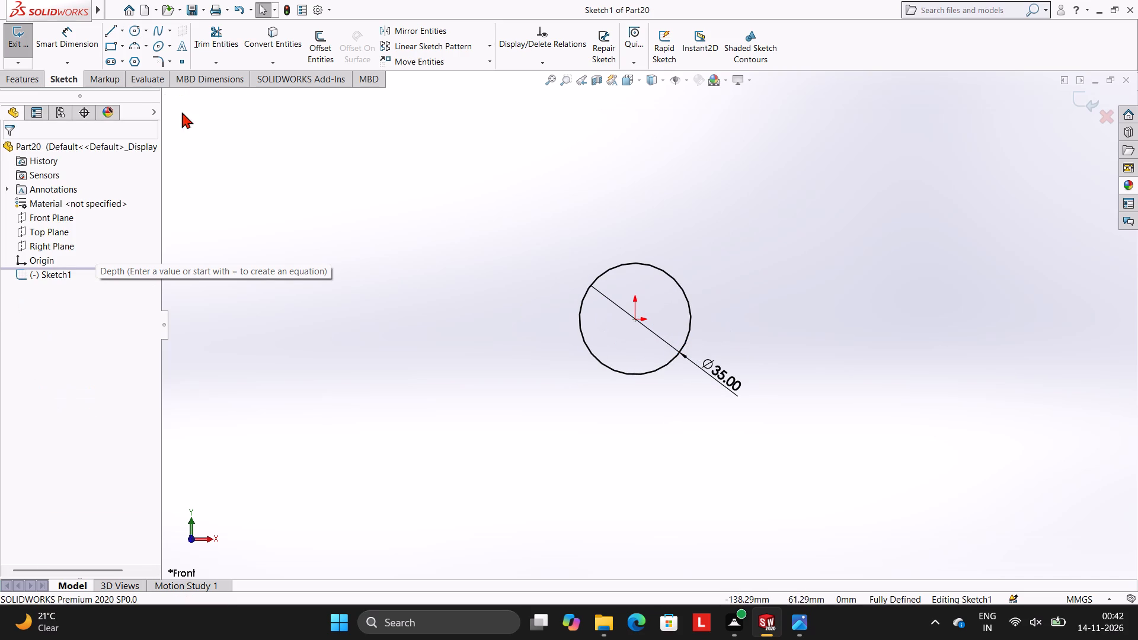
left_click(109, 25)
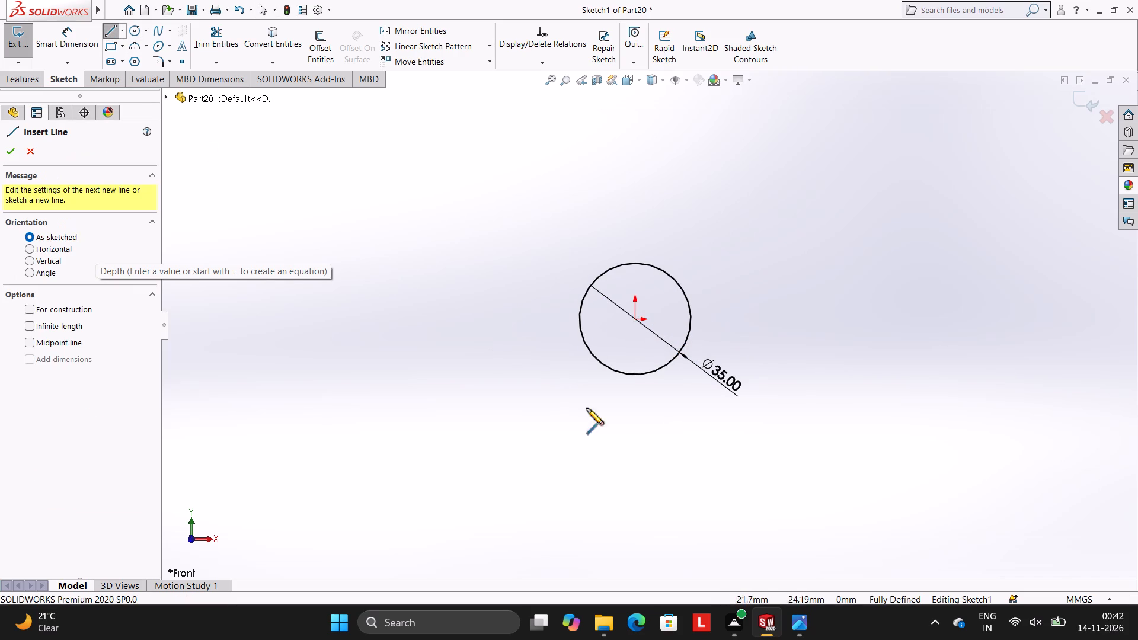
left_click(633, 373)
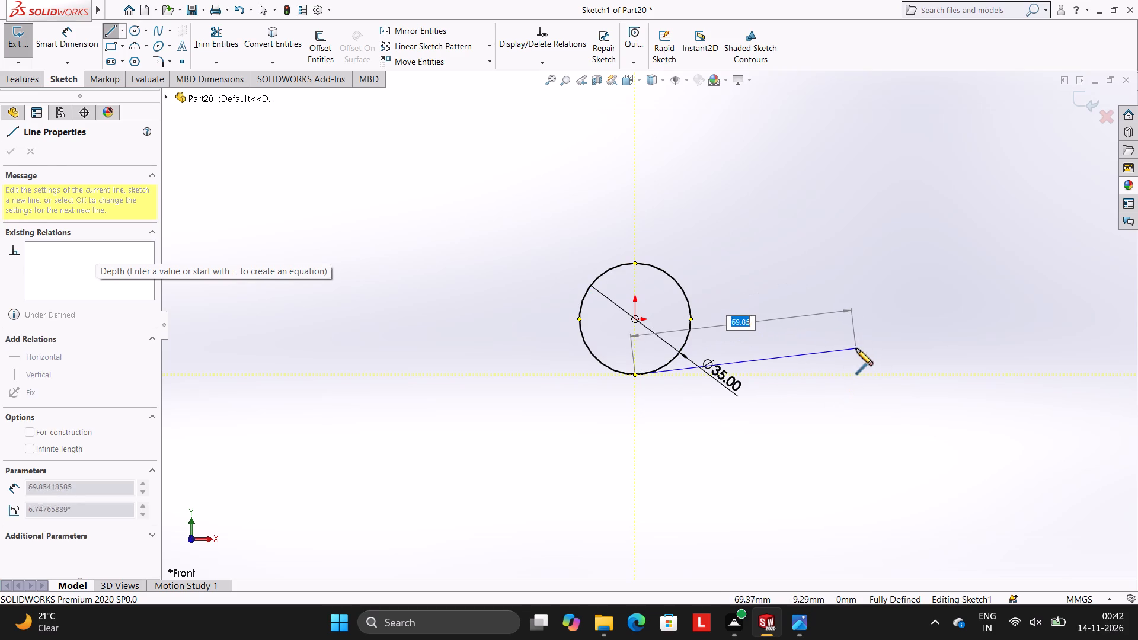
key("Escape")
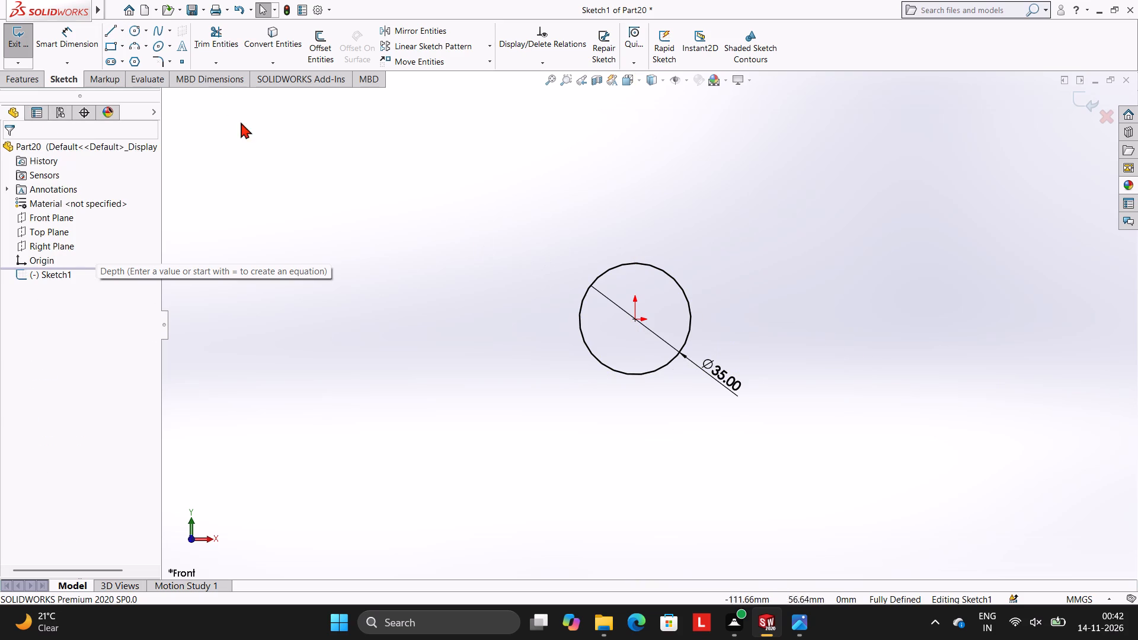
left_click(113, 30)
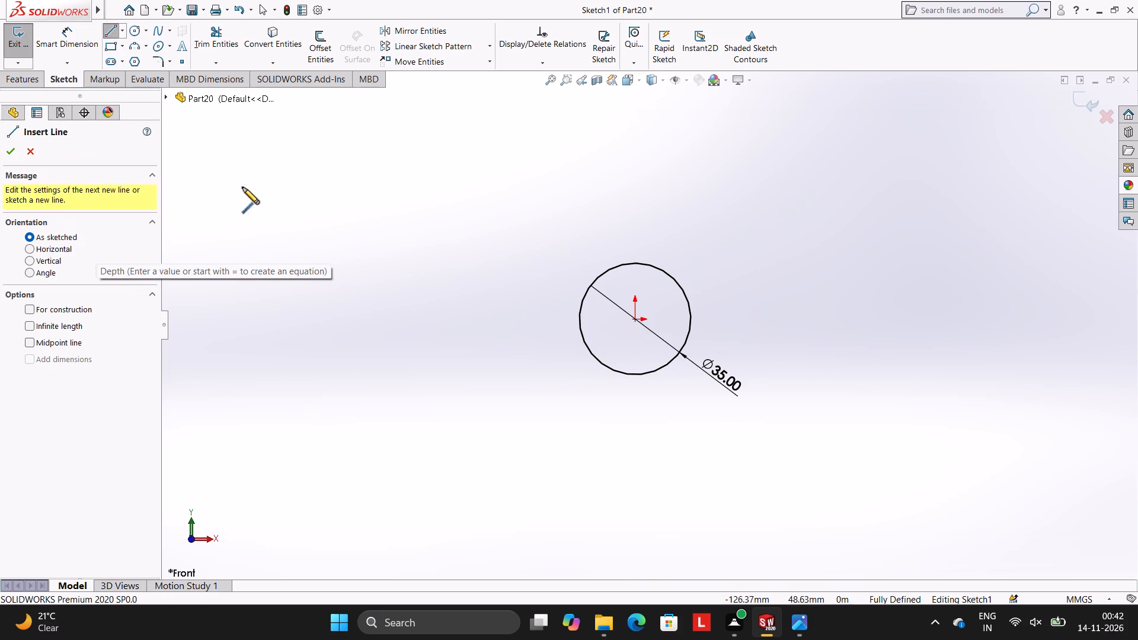
Draw a concentric circle of 100 mm radius at the origin, with diameter dimensions turned off.
left_click(136, 30)
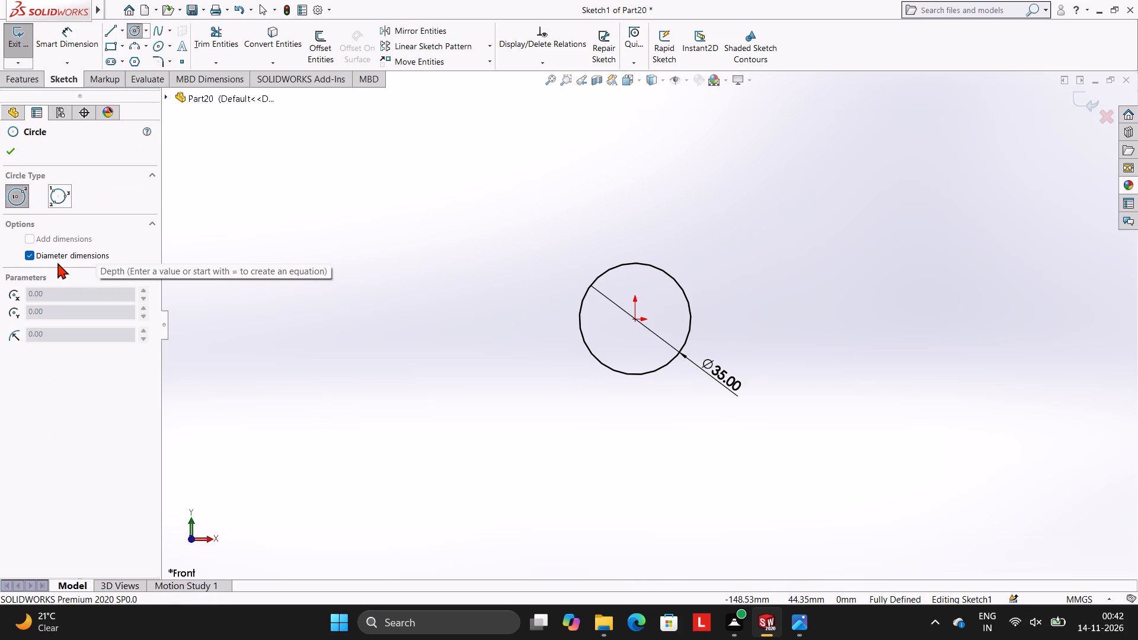
left_click(56, 256)
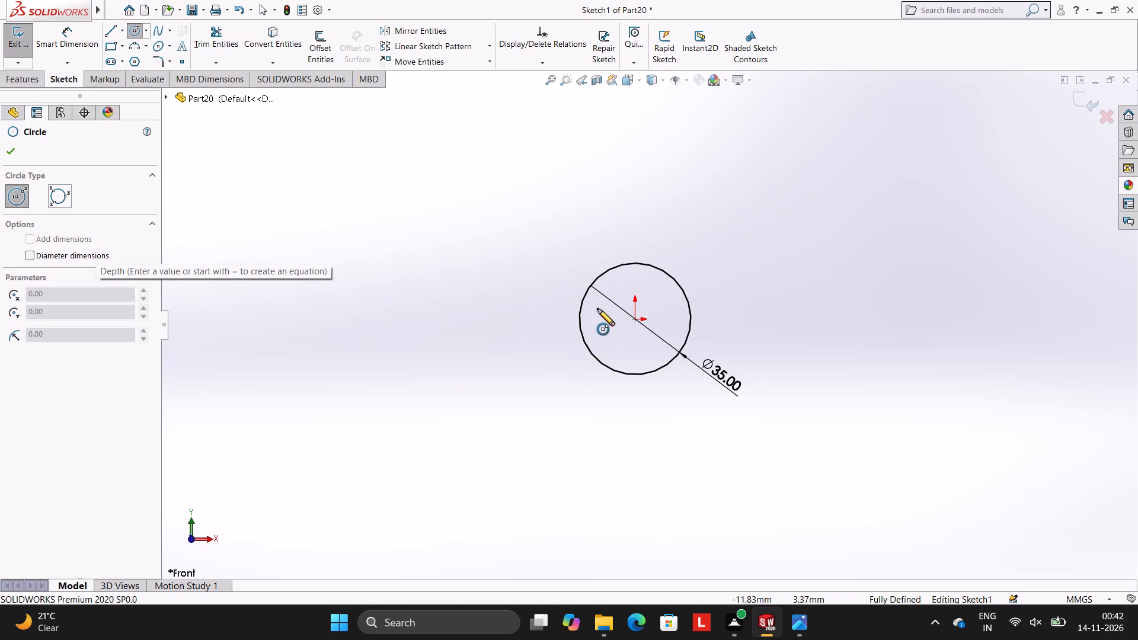
scroll(791, 290, "up", 2)
scroll(790, 289, "down", 3)
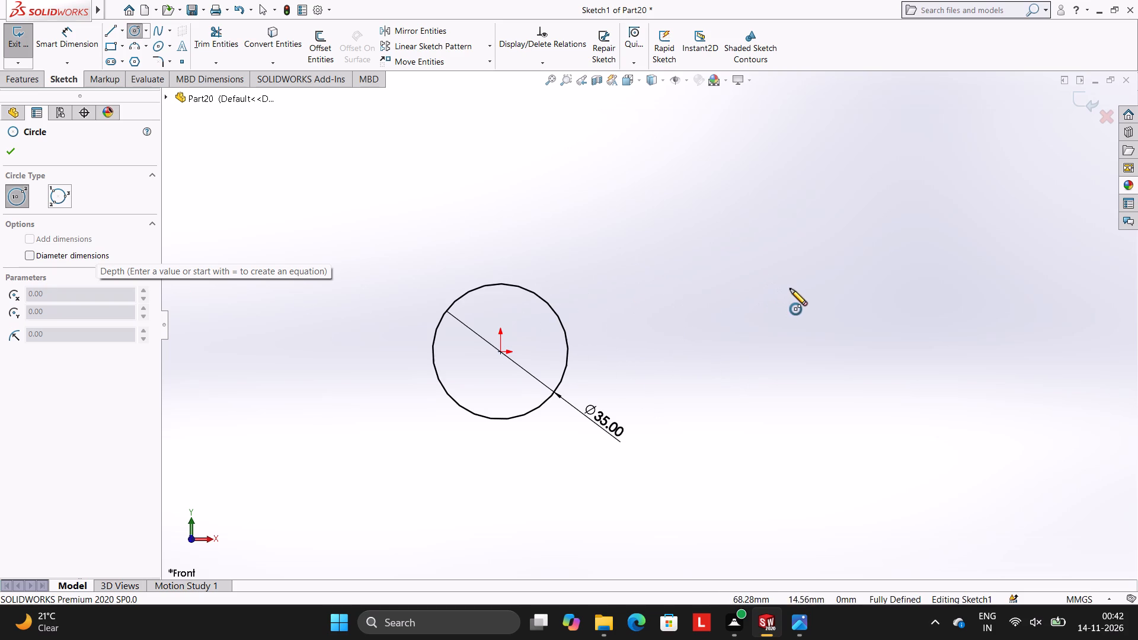
left_click(500, 353)
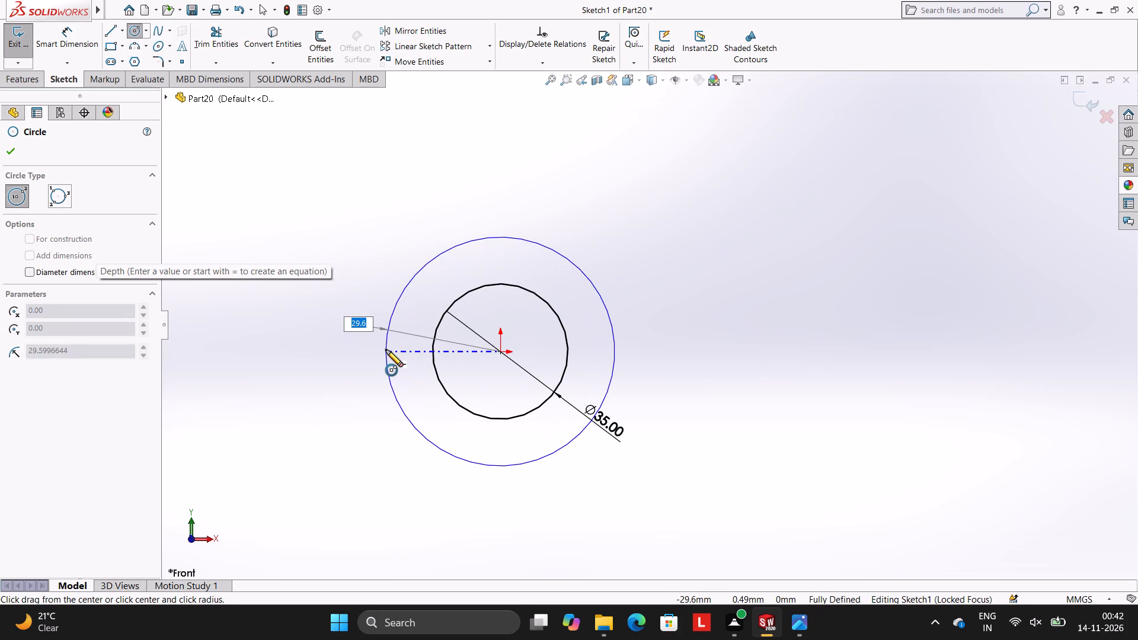
type("100")
key("Return")
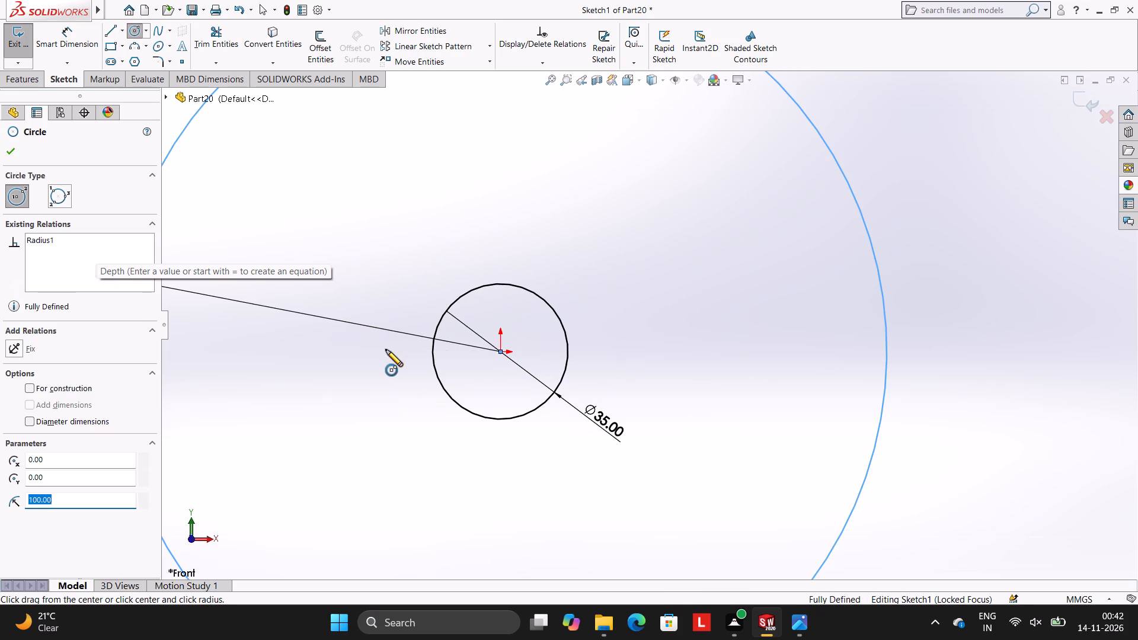
key("Escape")
key("Escape")
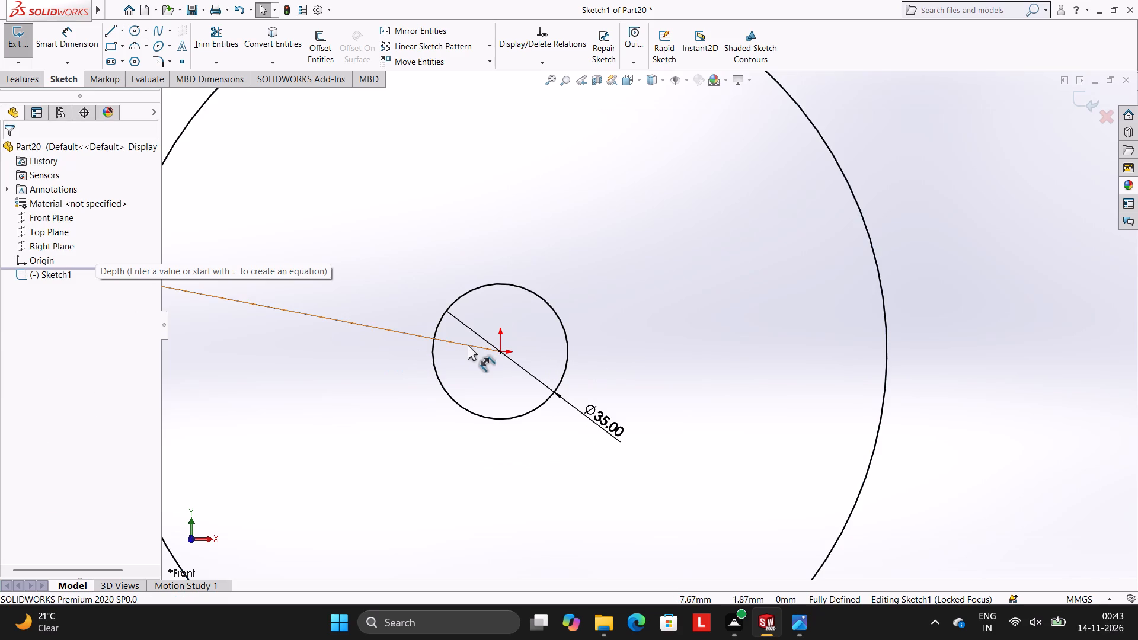
Sketch two lines from the origin past the large circle: one horizontal, about 109 mm long, and one sloping upward, about 113 mm long.
left_click(114, 28)
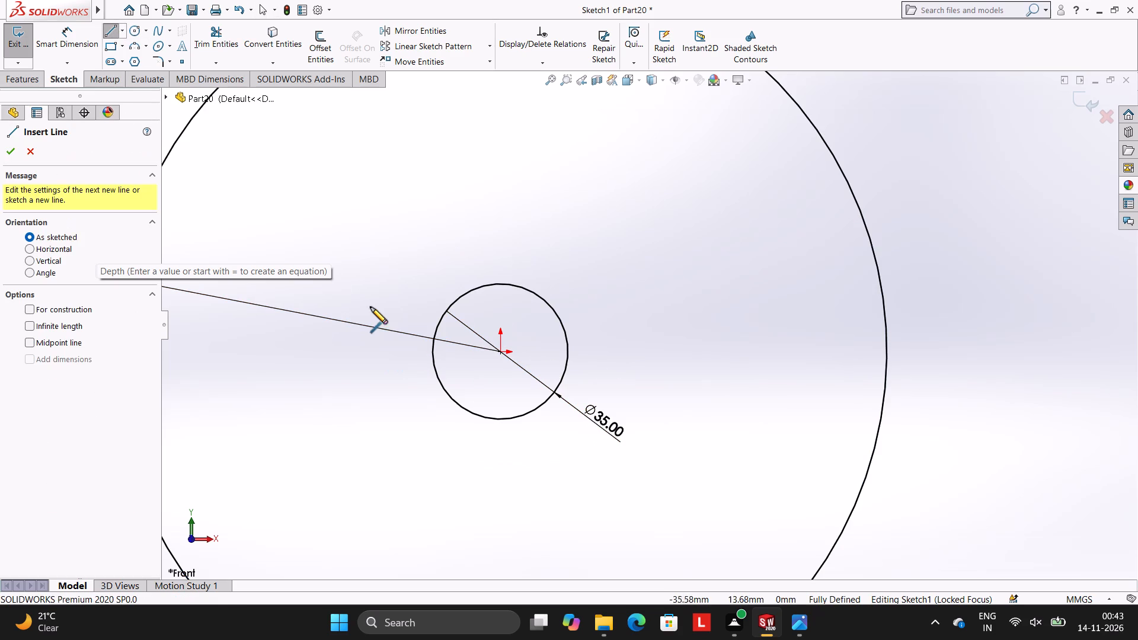
left_click(500, 352)
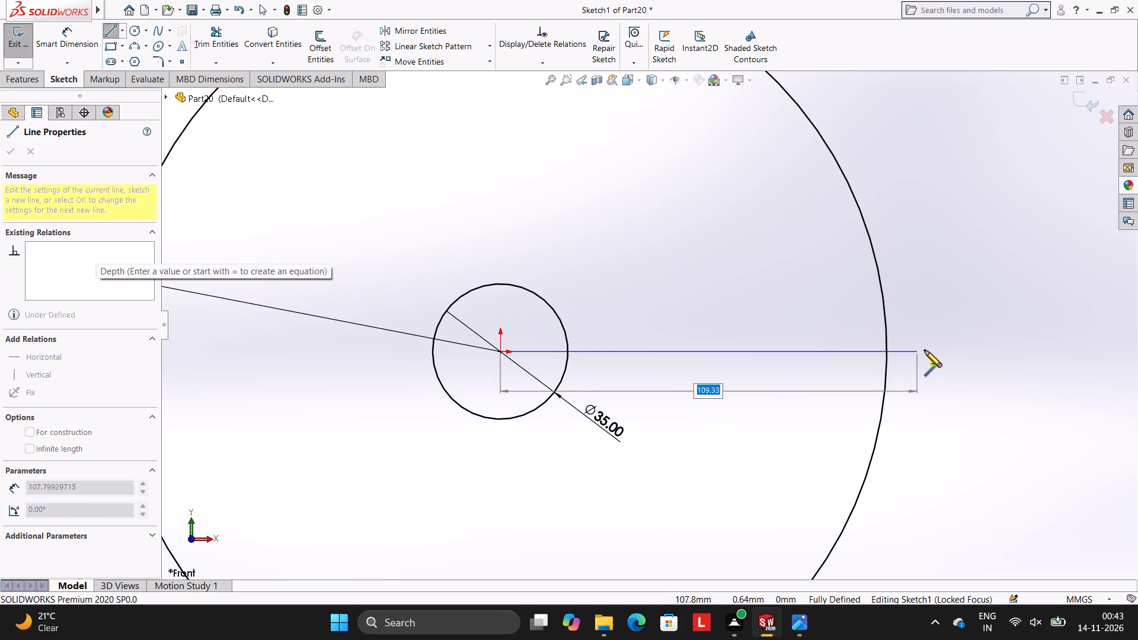
left_click(922, 350)
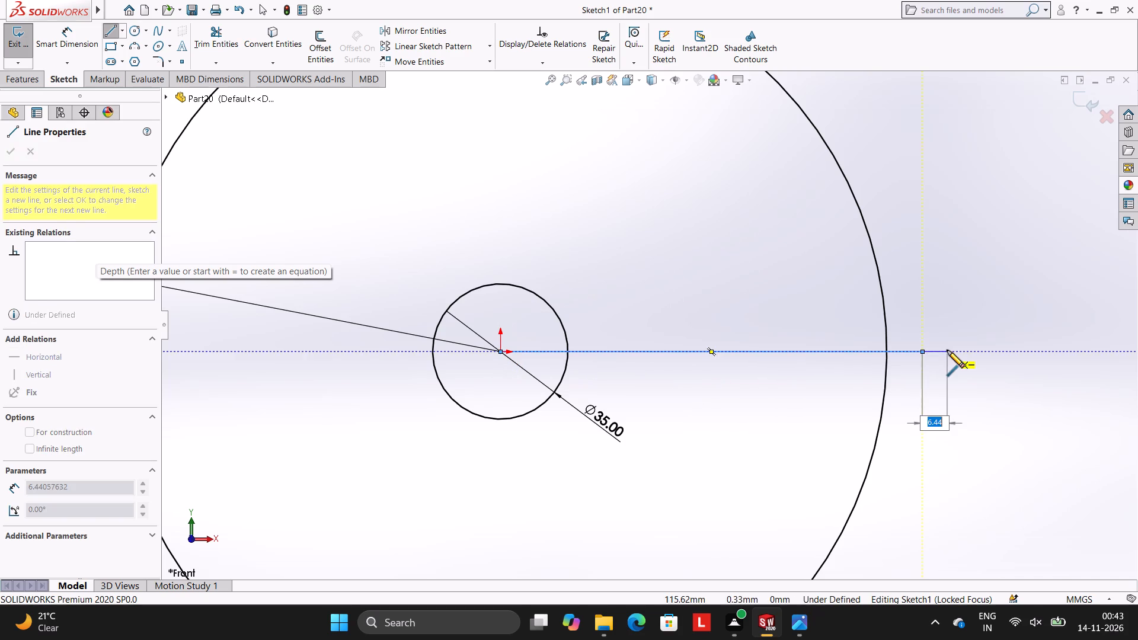
key("Escape")
key("Escape")
left_click(113, 30)
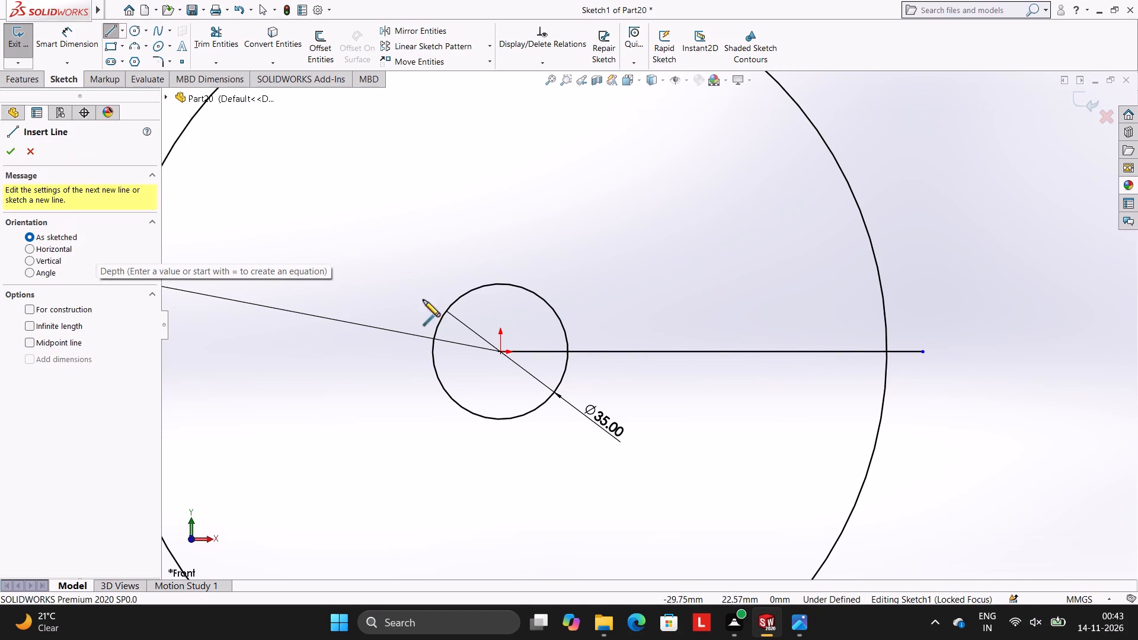
left_click(500, 352)
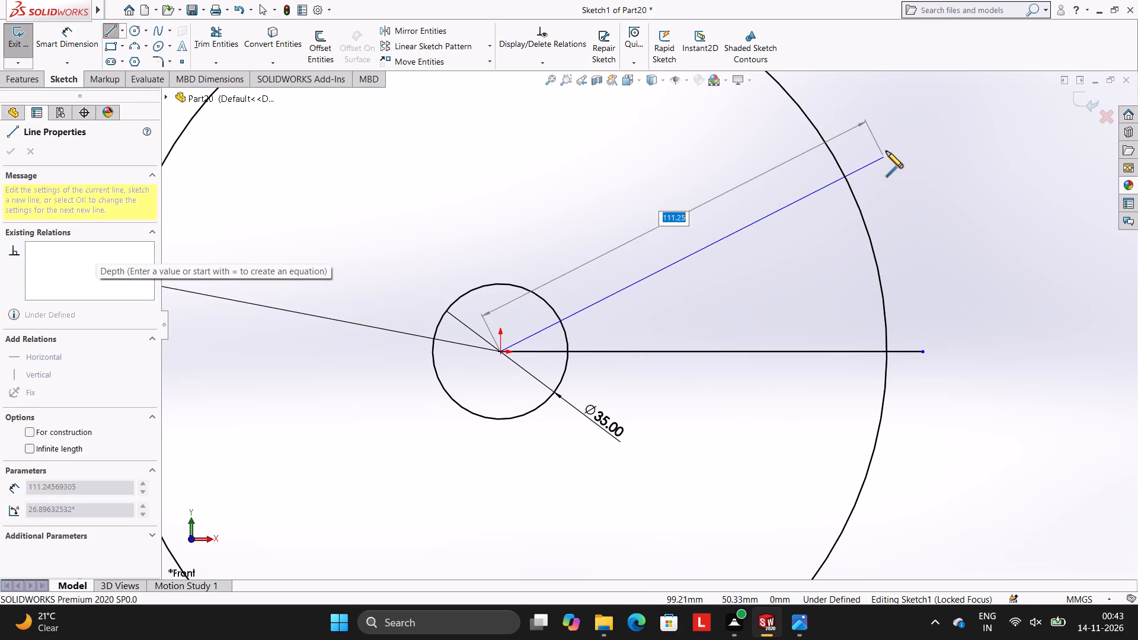
left_click(887, 149)
key("Escape")
key("Escape")
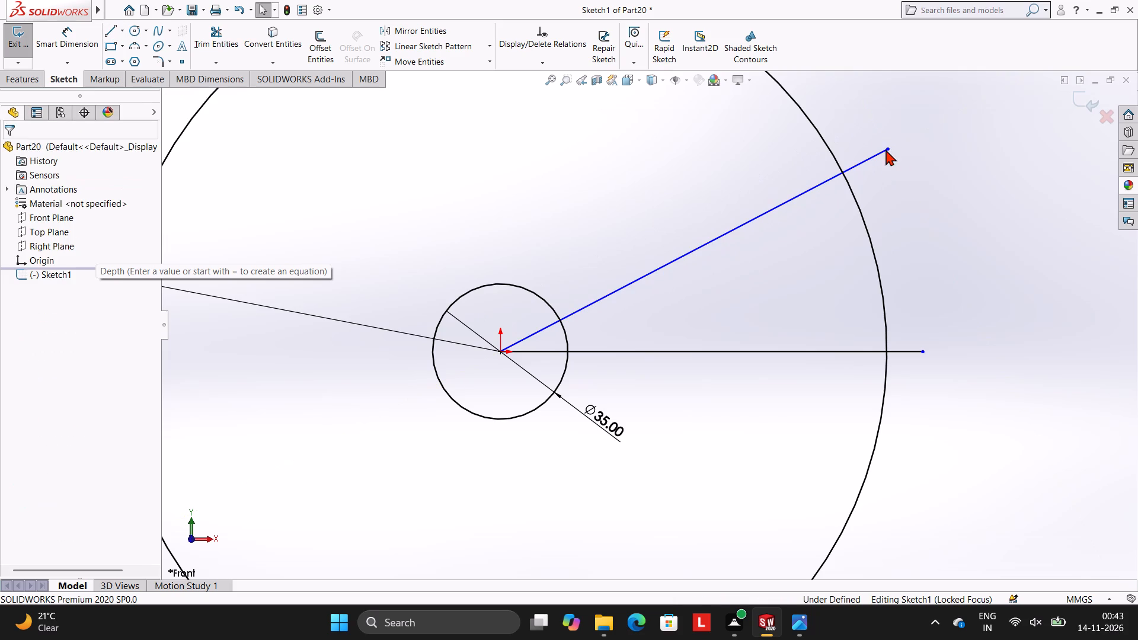
key("Escape")
Dimension the angle between the sloping line and the horizontal line as 30 degrees.
left_click(55, 40)
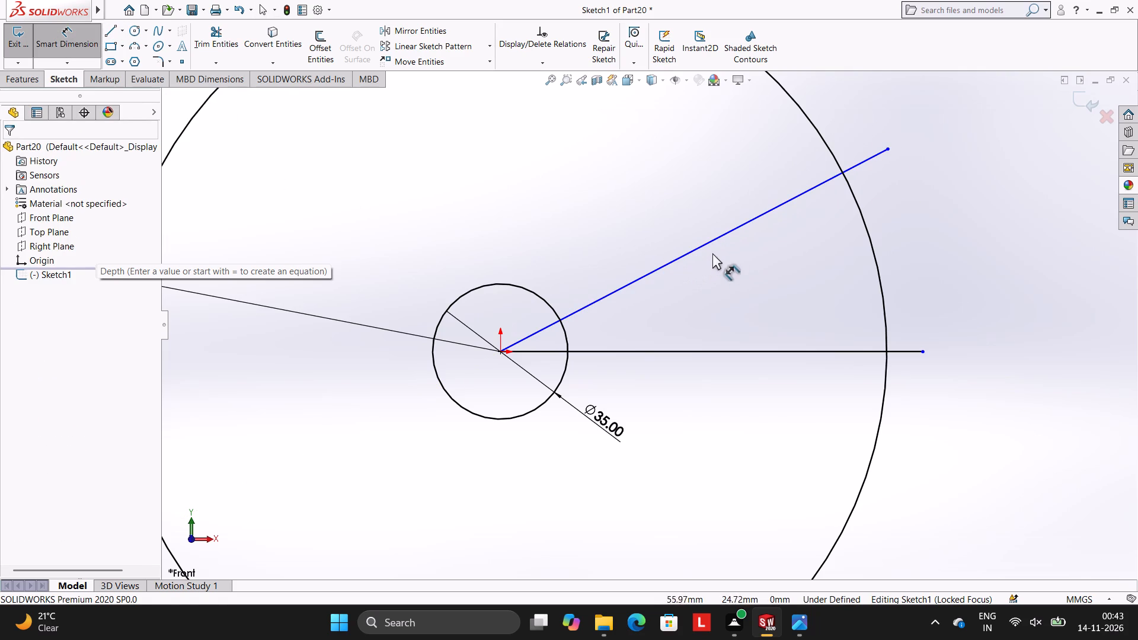
left_click(706, 245)
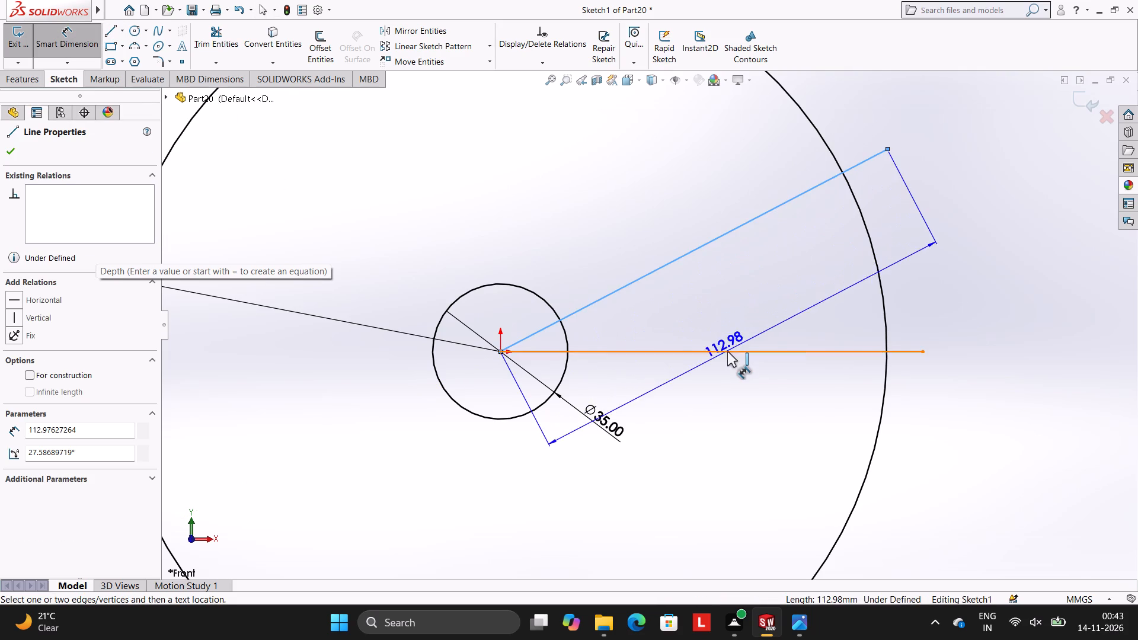
left_click(727, 353)
left_click(934, 247)
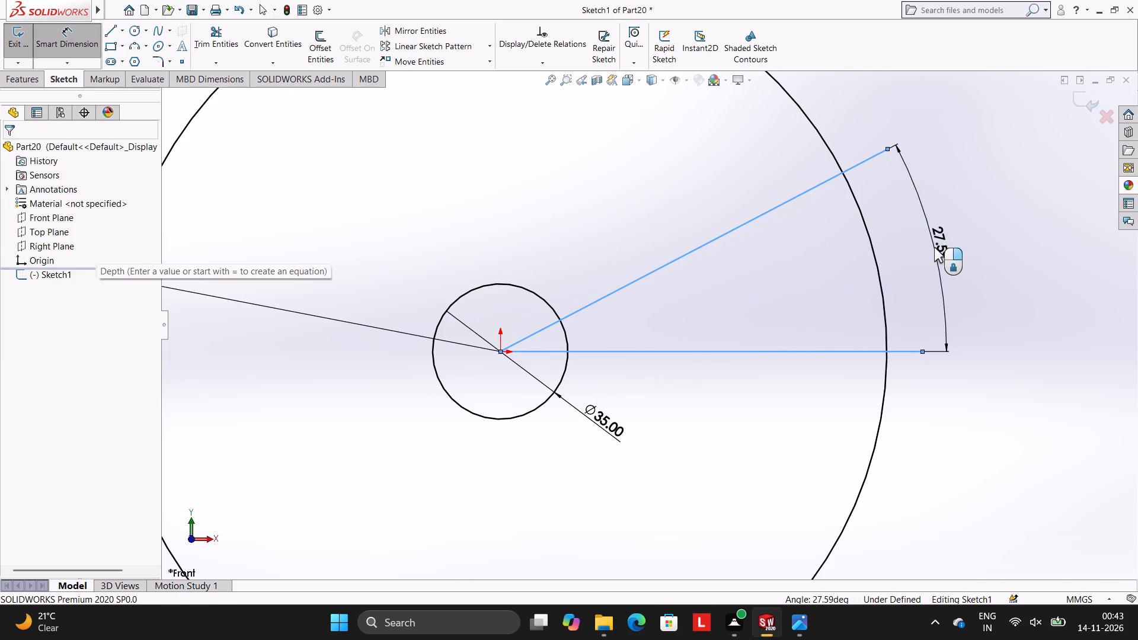
type("30")
key("Return")
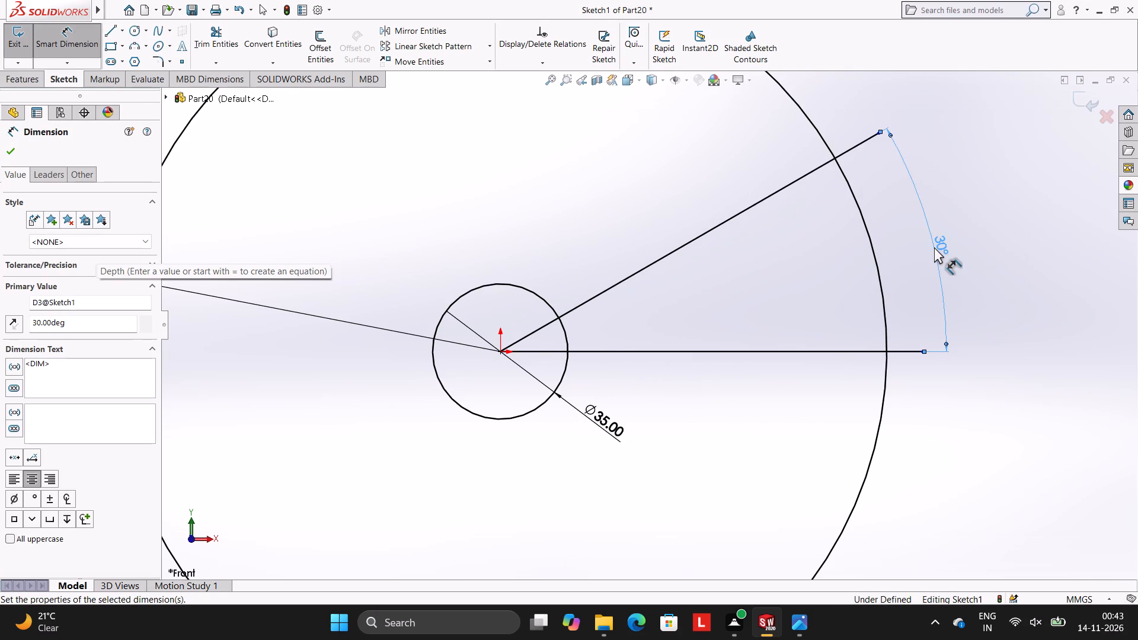
key("Escape")
key("Escape")
key("Escape")
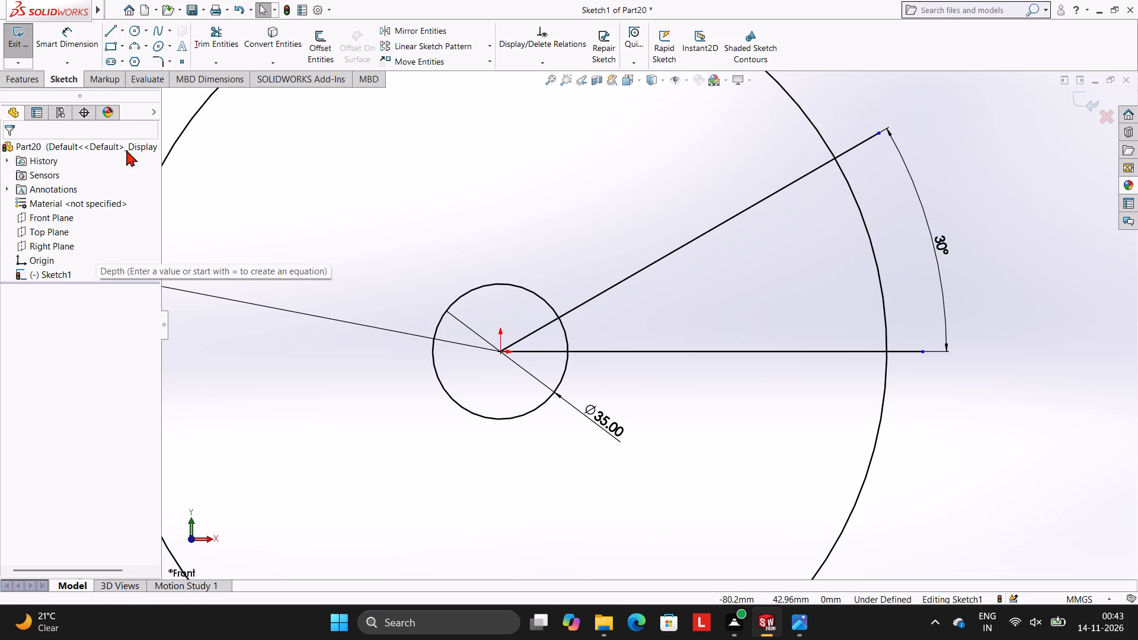
Trim the 100 mm radius circle to the arc between the two lines and cut off both line ends beyond it.
left_click(192, 44)
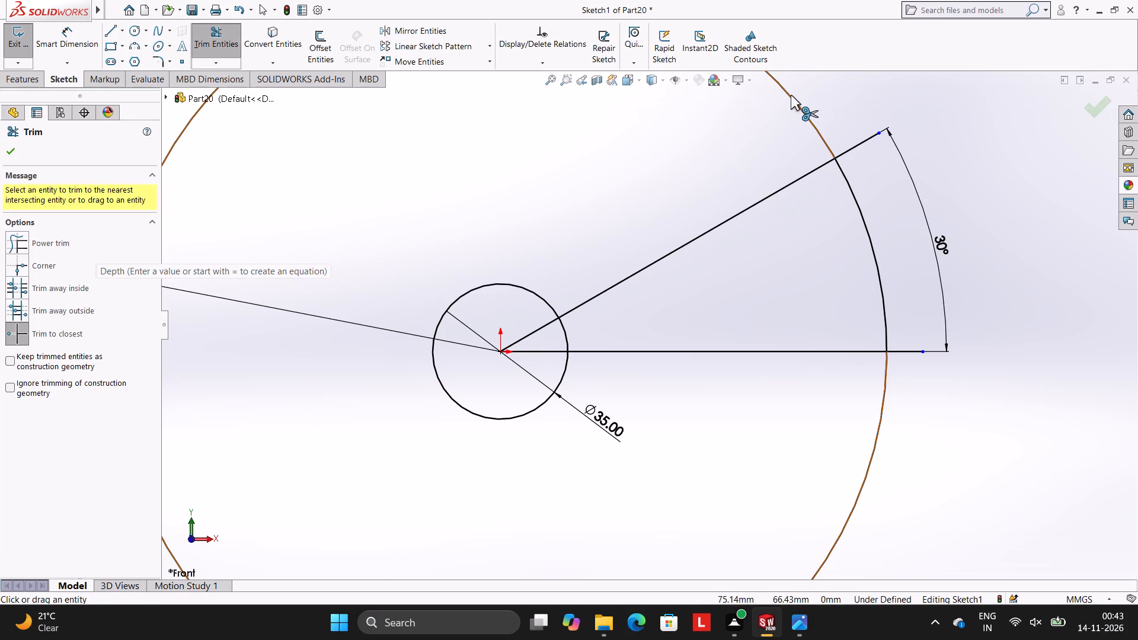
left_click(790, 95)
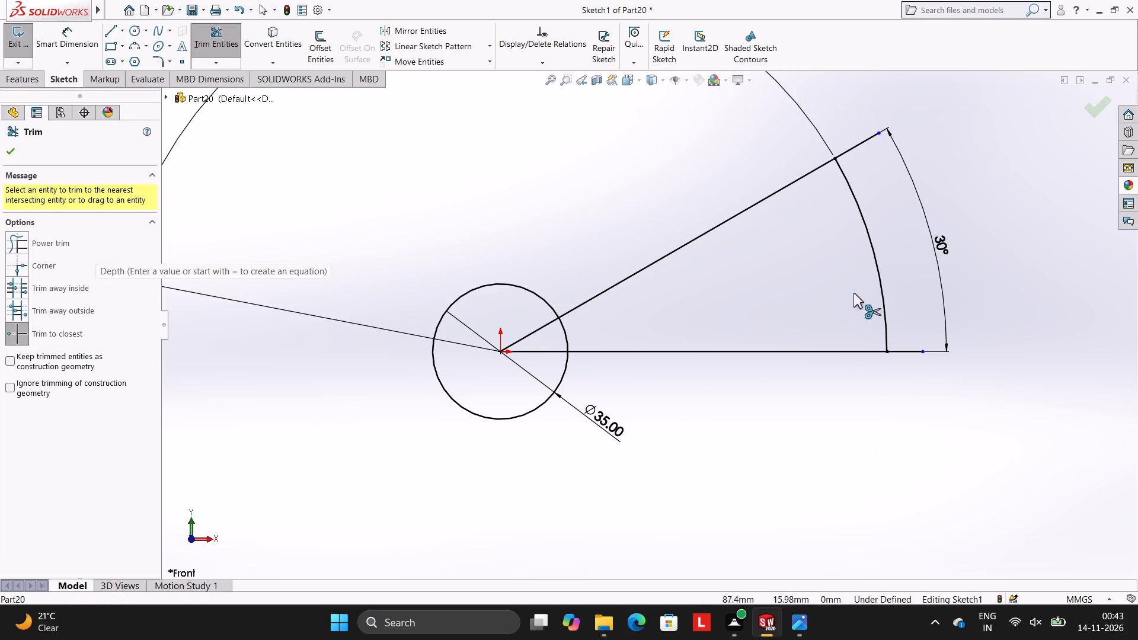
left_click(868, 143)
left_click(913, 352)
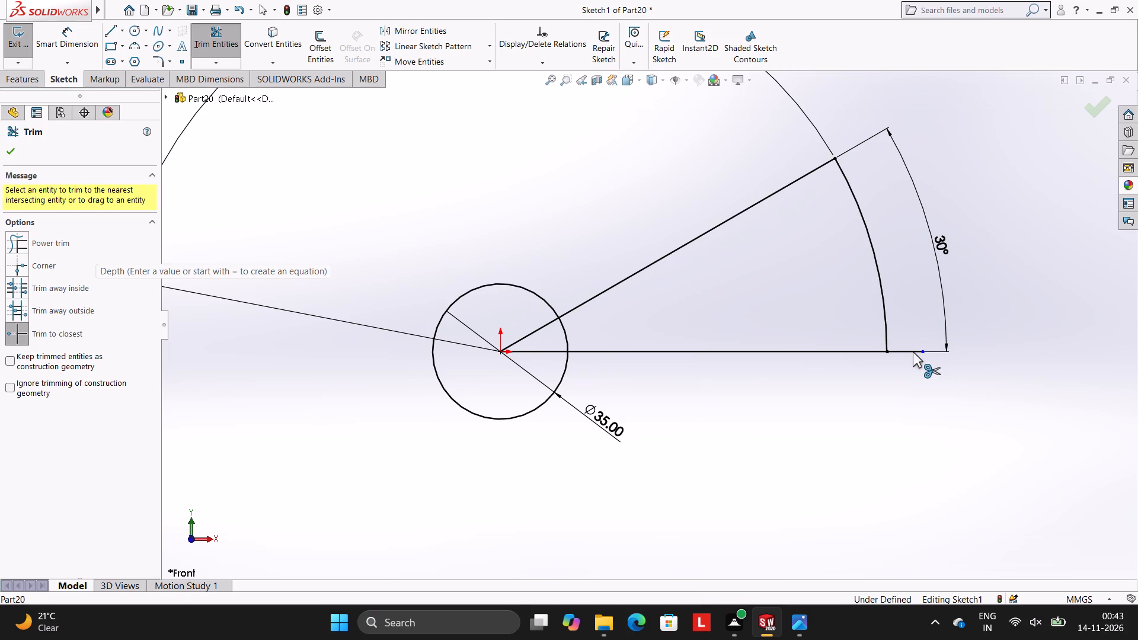
key("Escape")
key("Escape")
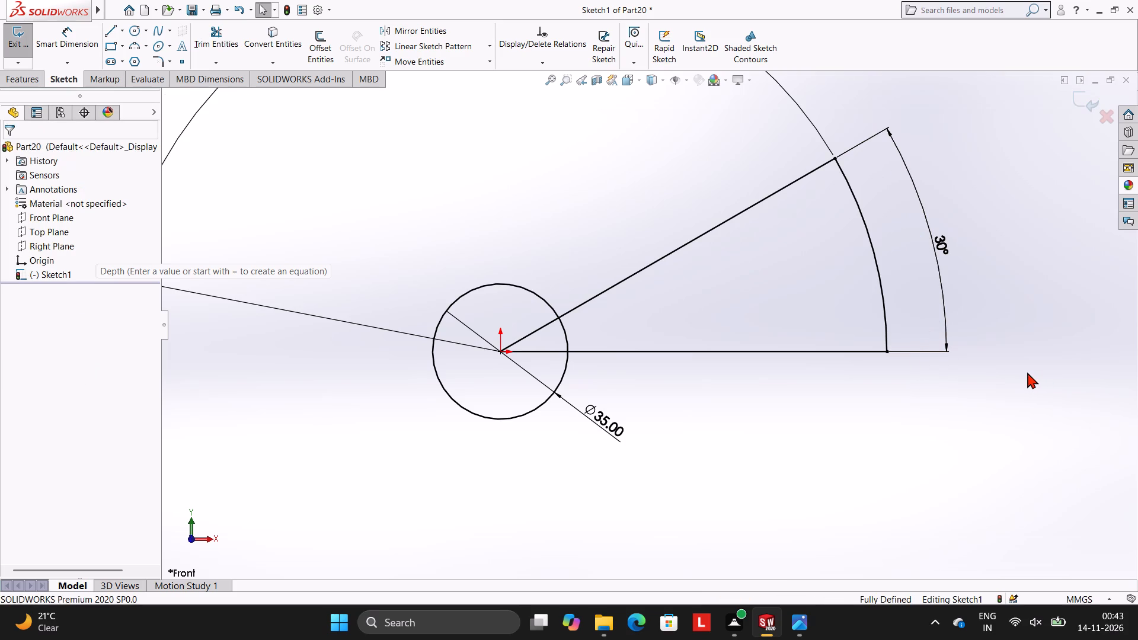
left_click(356, 137)
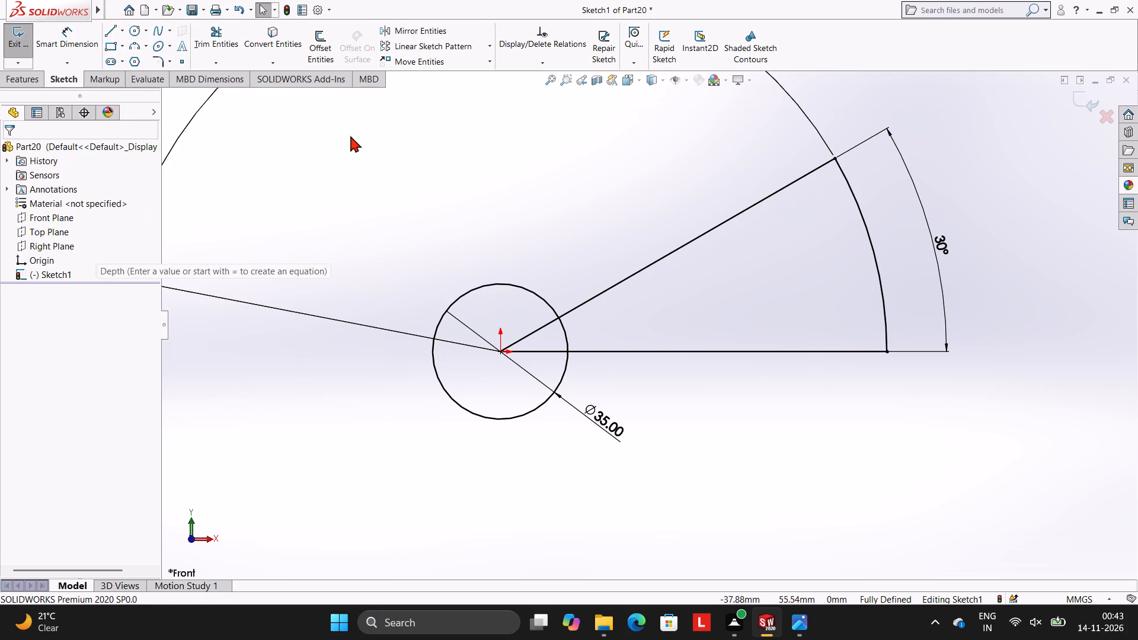
Draw a 6 mm radius circle centred where the sloping line meets the 100 mm arc.
left_click(136, 31)
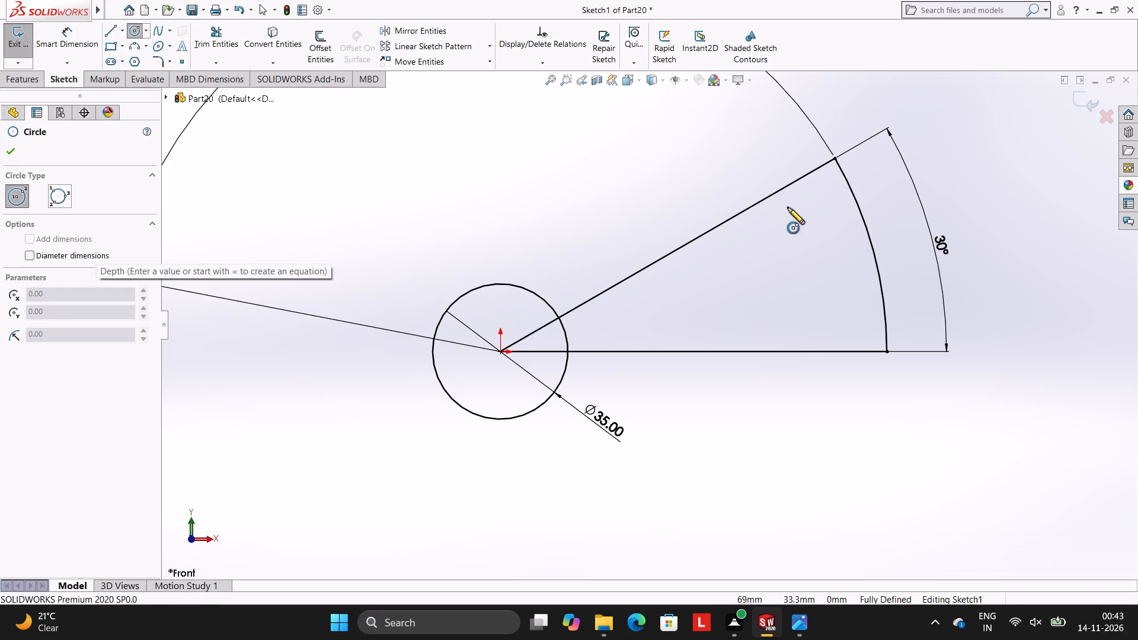
left_click(834, 157)
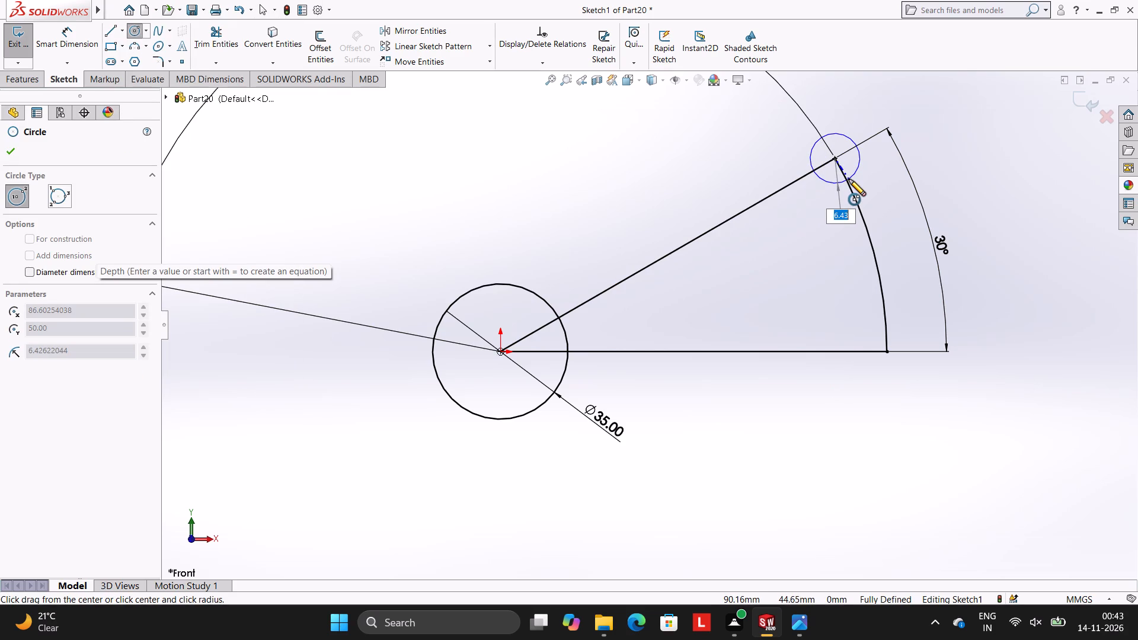
key("6")
key("Return")
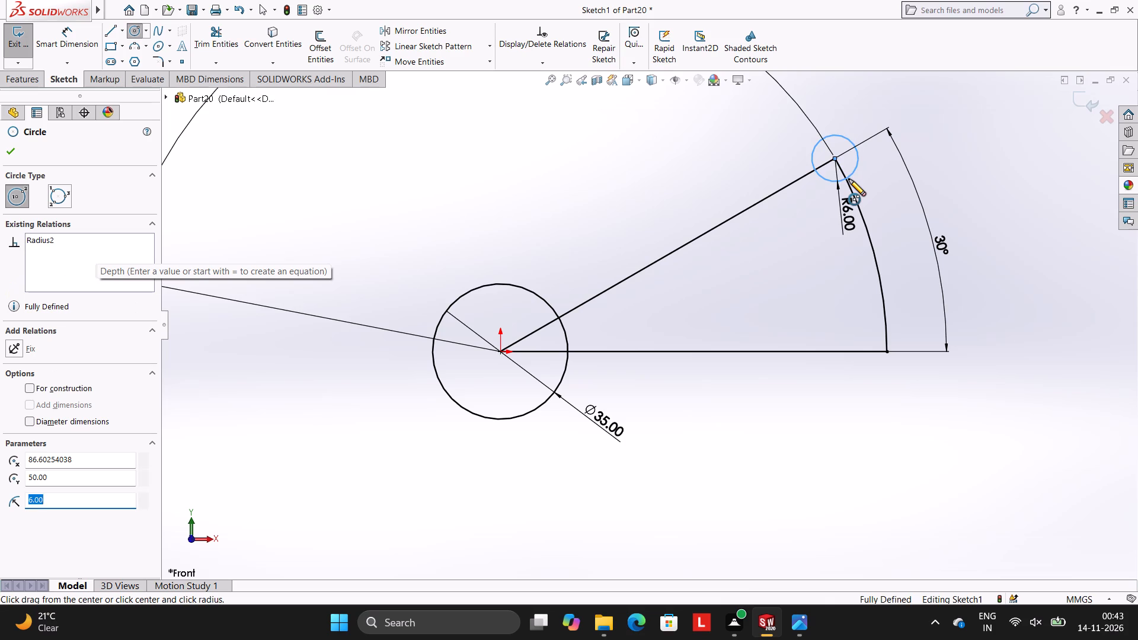
key("Escape")
key("Escape")
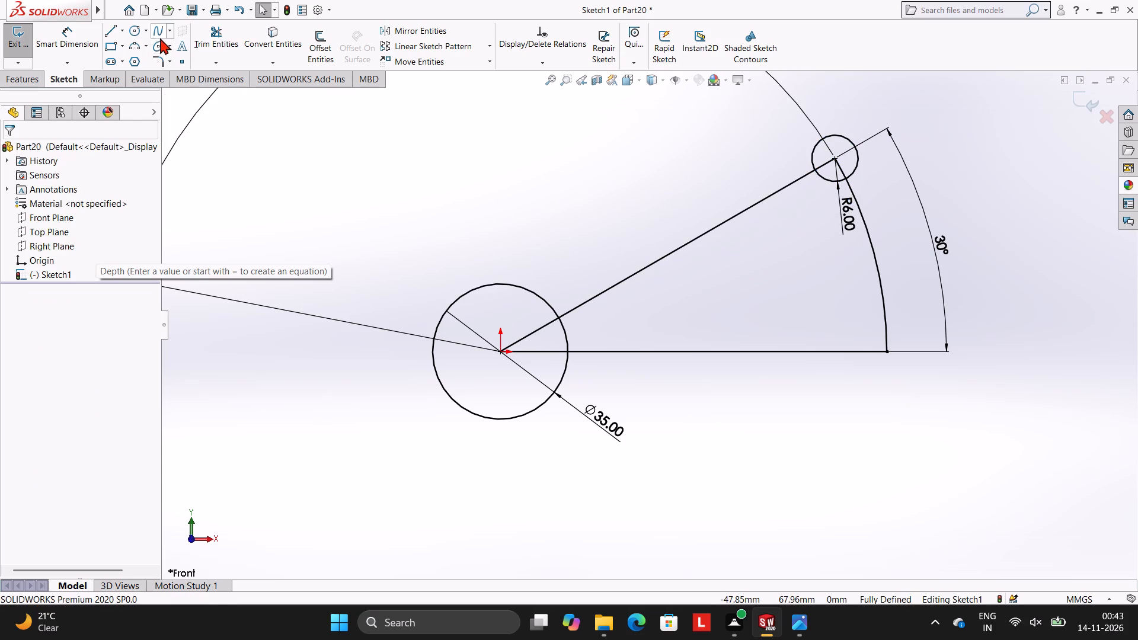
Draw a 6 mm radius circle centred where the horizontal line meets the 100 mm arc.
left_click(132, 34)
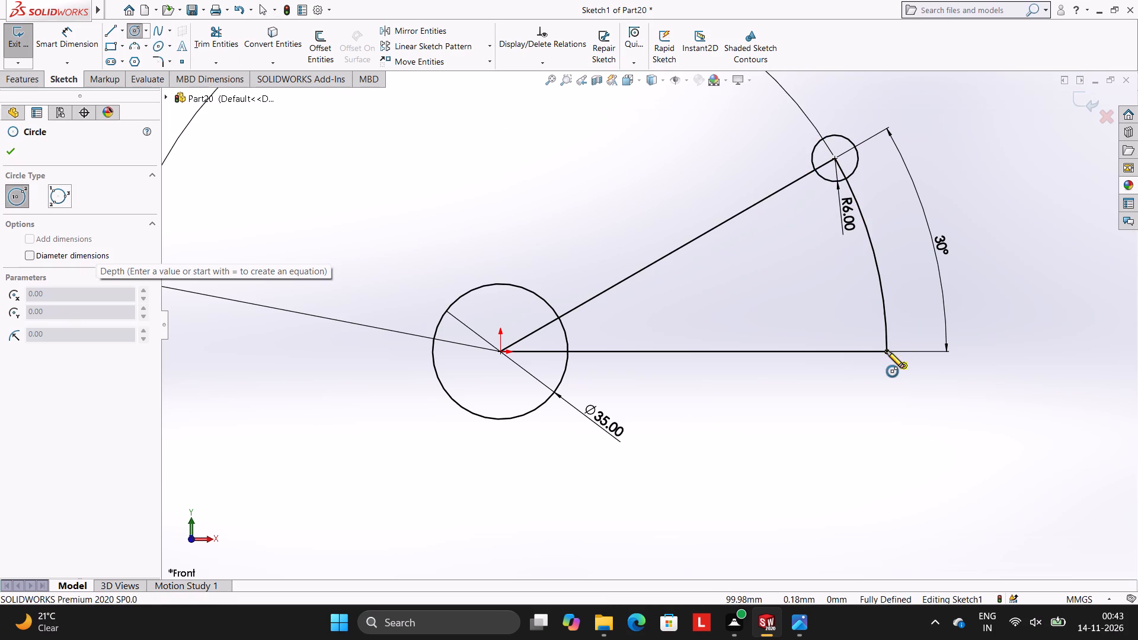
left_click(887, 351)
key("6")
key("Return")
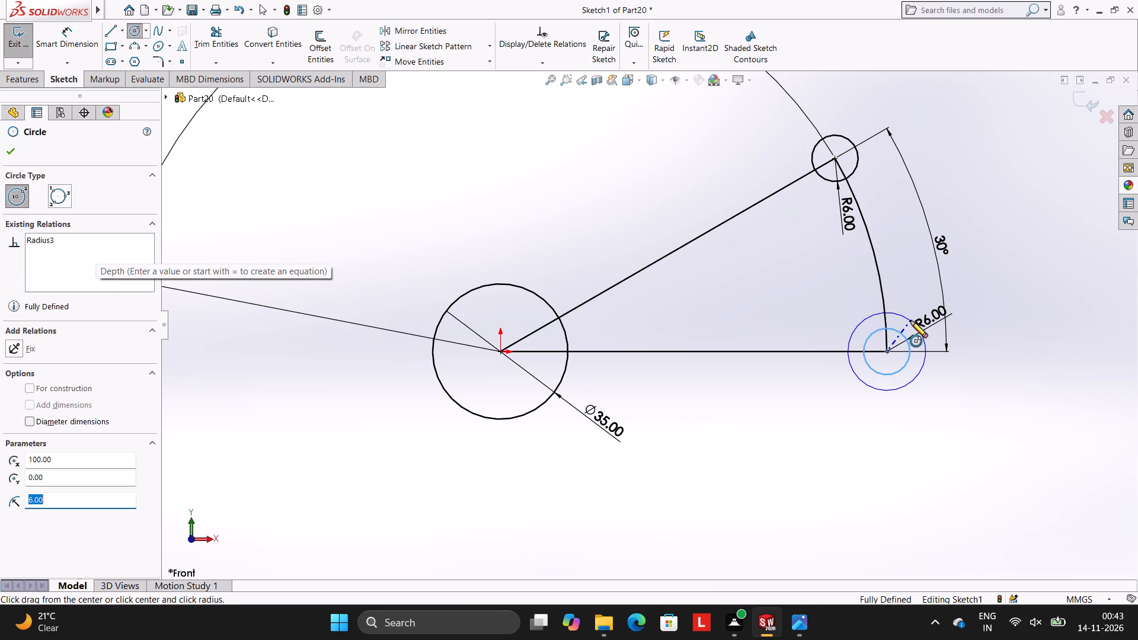
key("Escape")
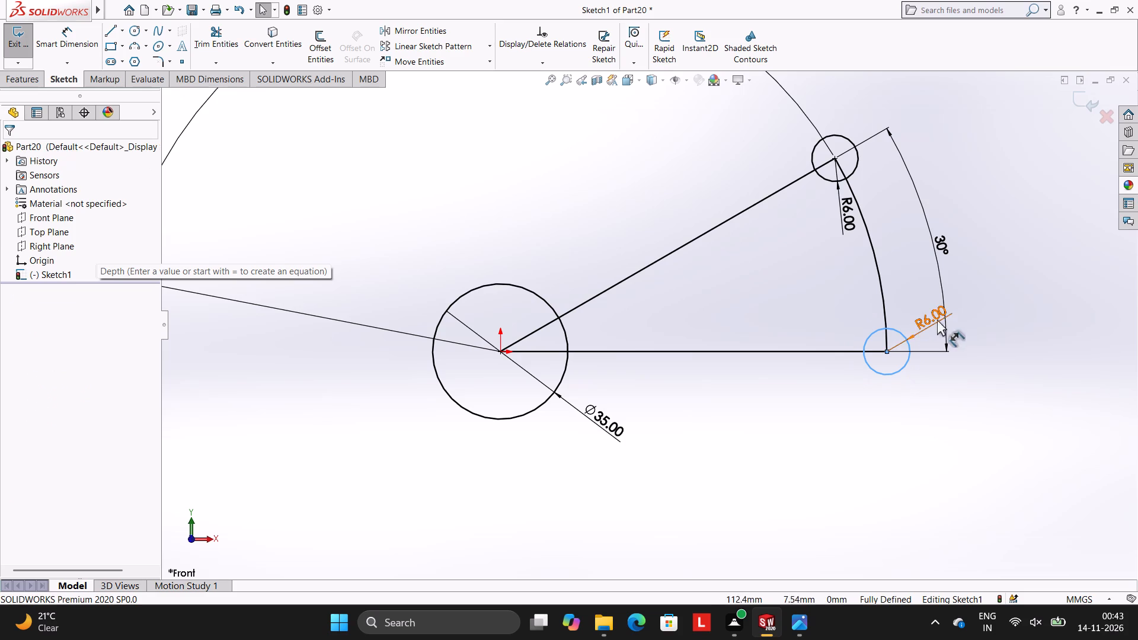
key("Escape")
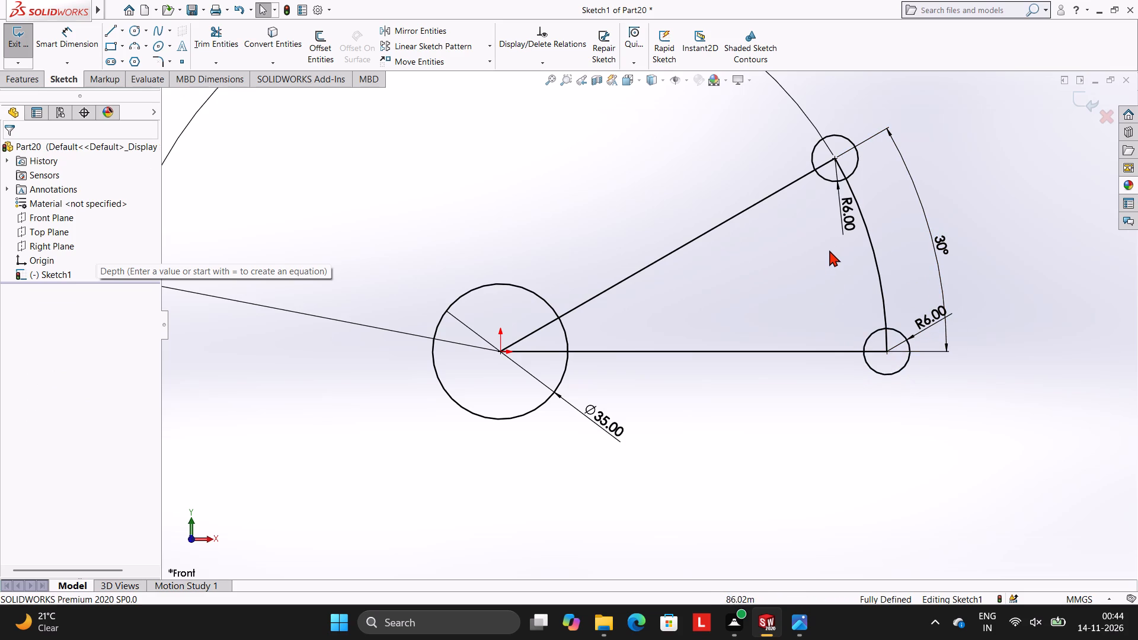
Draw a 106 mm radius circle centred on the origin, touching the outer side of the small end circles.
left_click(132, 31)
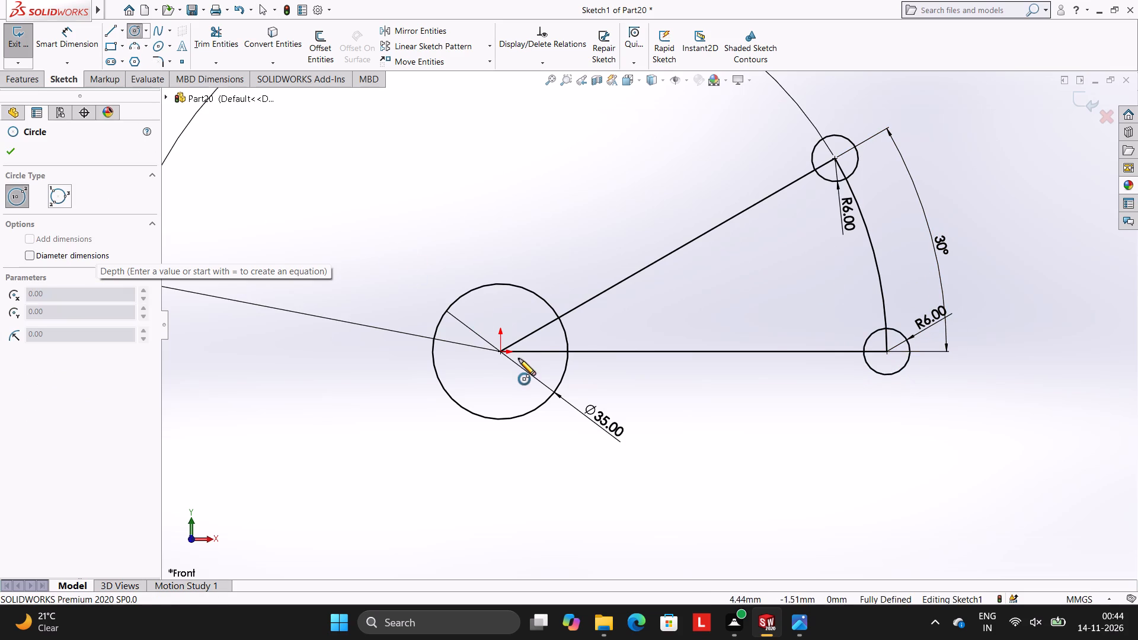
left_click(501, 353)
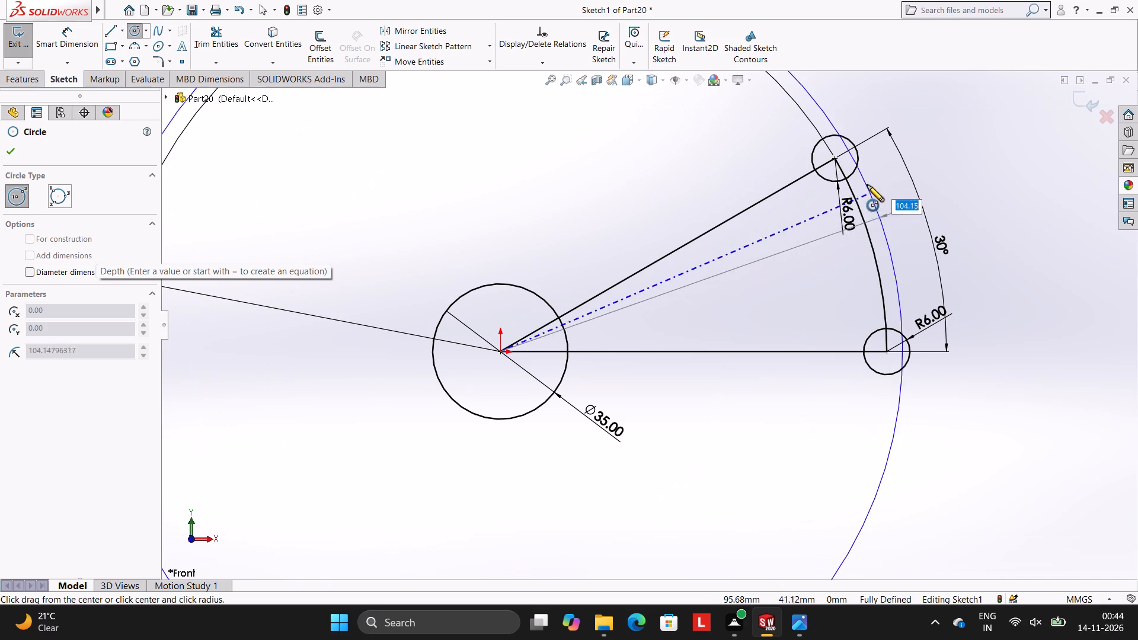
left_click(855, 147)
key("Escape")
key("Escape")
key("Escape")
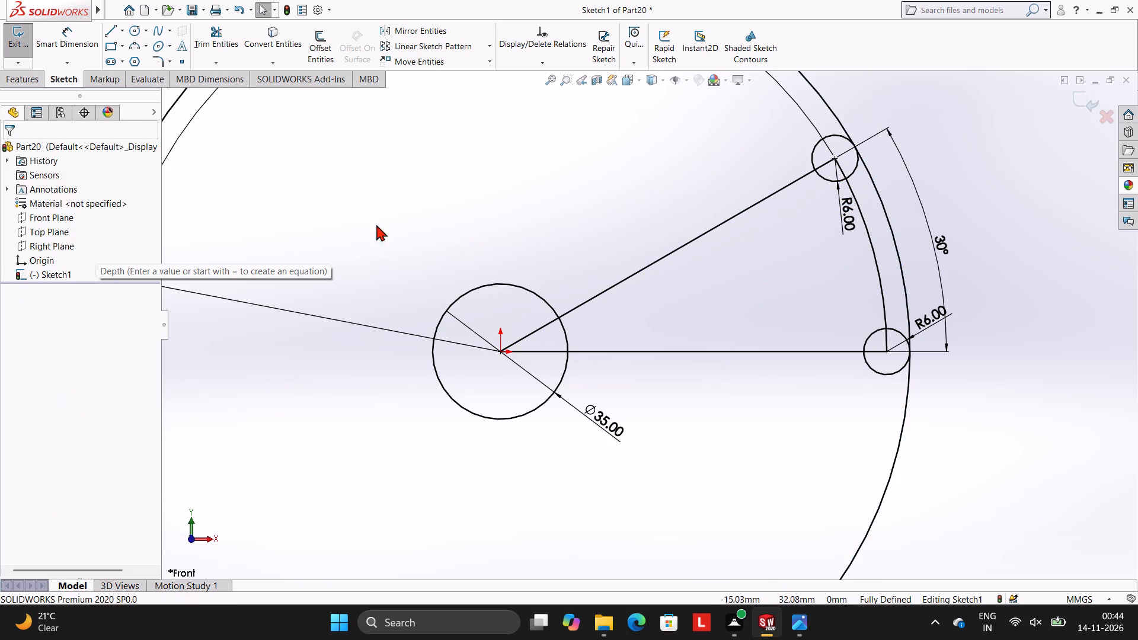
Draw a 94 mm radius circle centred on the origin, tangent to the inner side of the small end circles.
left_click(136, 29)
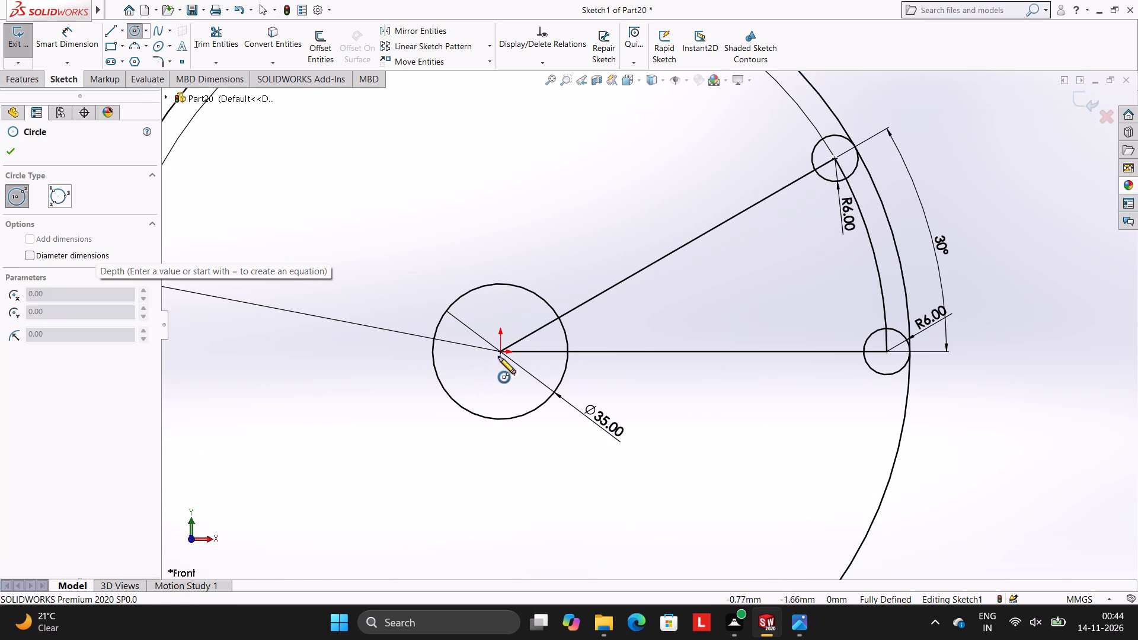
left_click(501, 351)
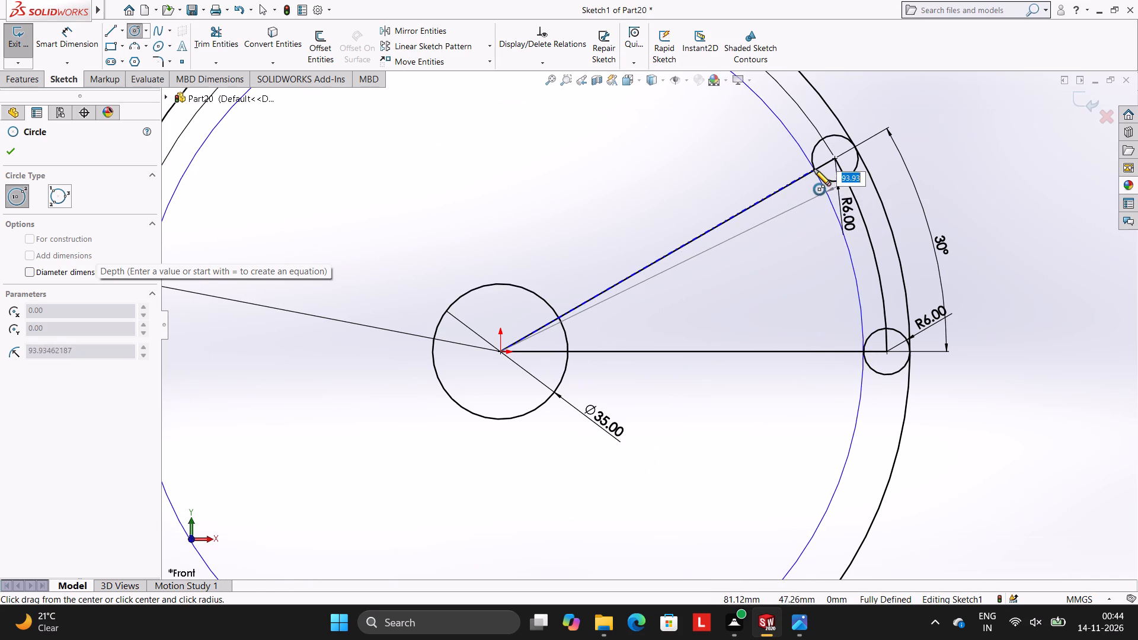
left_click(864, 351)
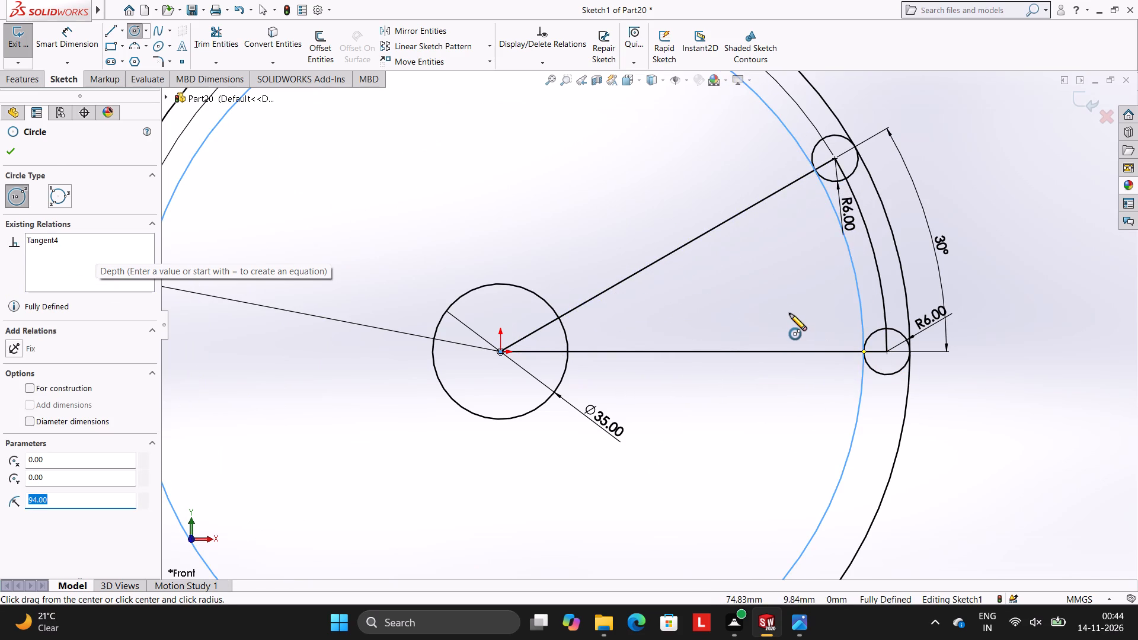
key("Escape")
key("Escape")
key("Escape")
key("Escape")
Trim the 94 mm and 106 mm circles to the arcs between the end circles, and part of the upper end circle inside the slot.
left_click(236, 51)
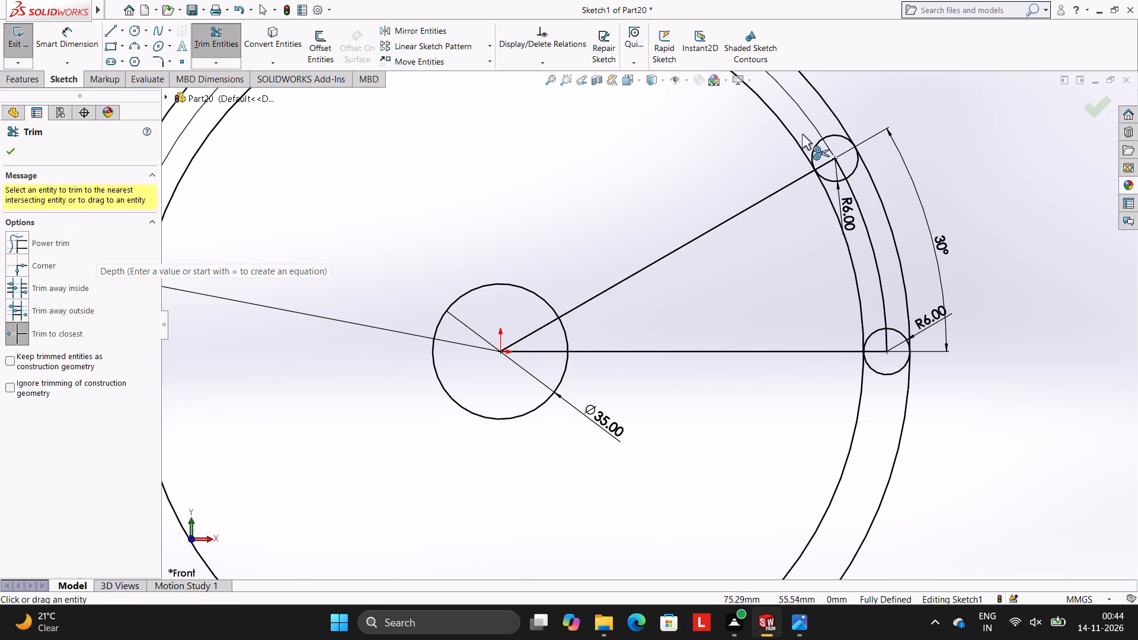
left_click(787, 124)
left_click(823, 103)
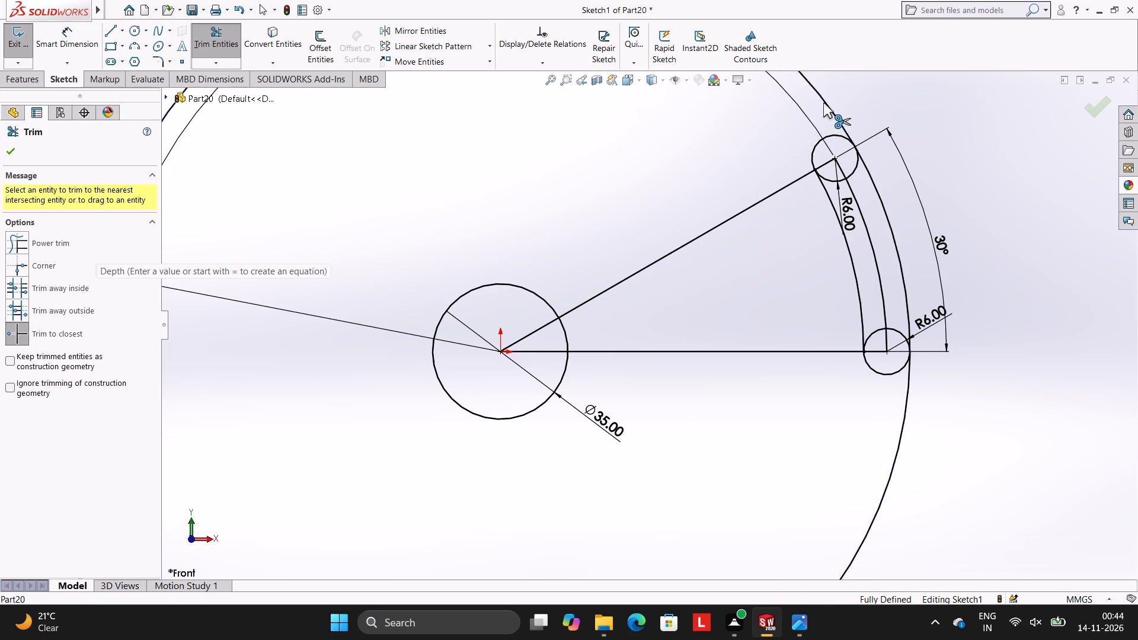
left_click(833, 183)
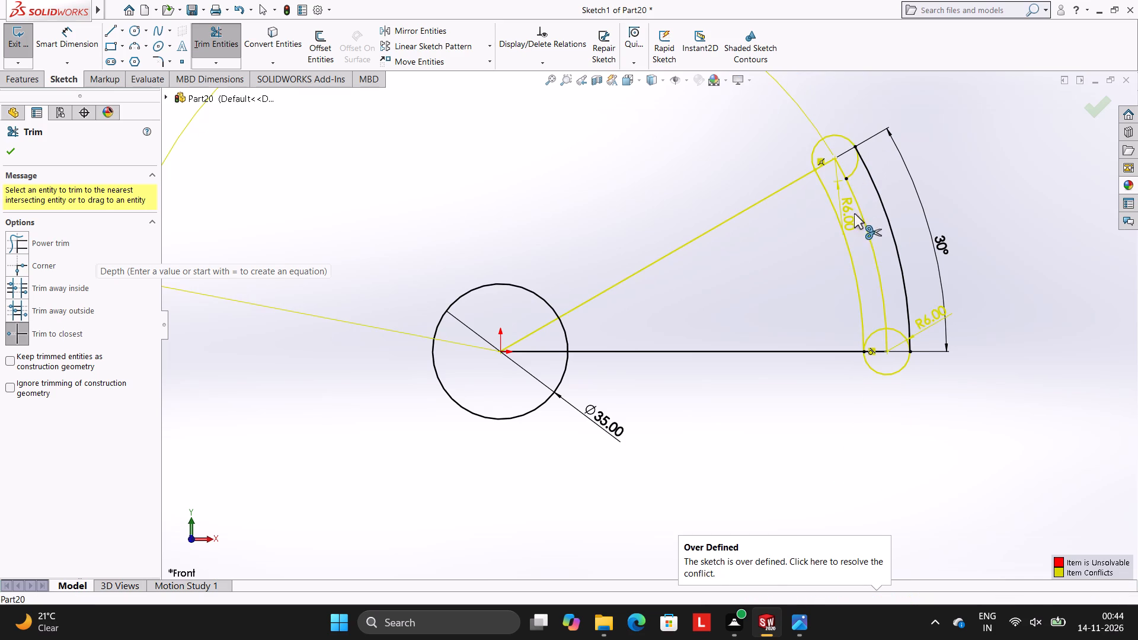
Delete the 6 mm radius dimension of the lower end circle.
key("Escape")
right_click(924, 320)
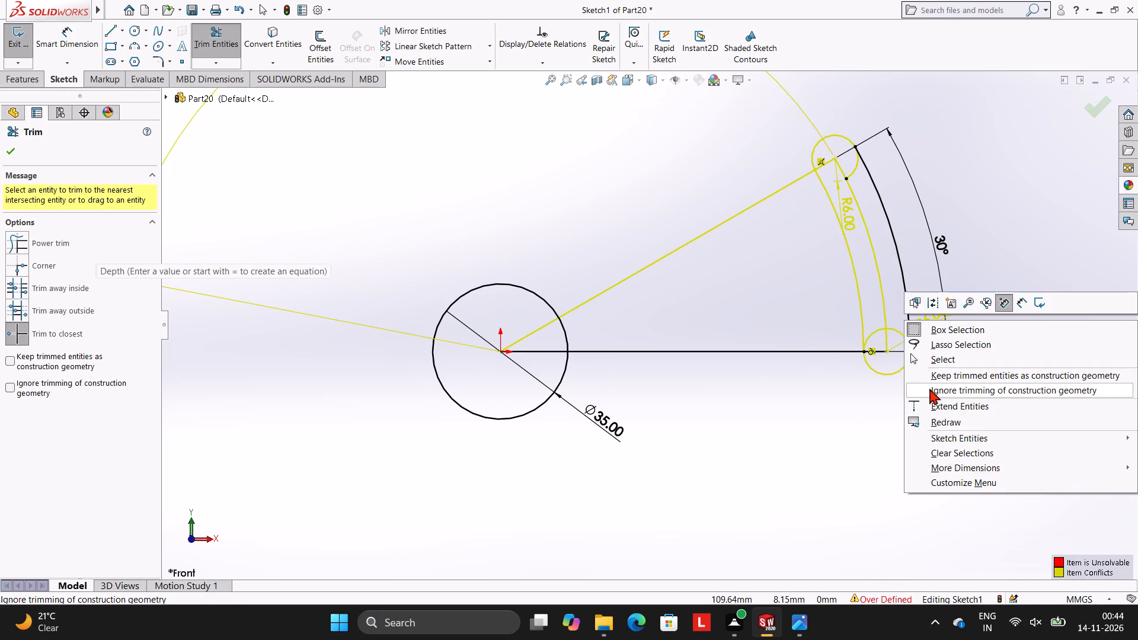
key("Escape")
key("Escape")
right_click(925, 311)
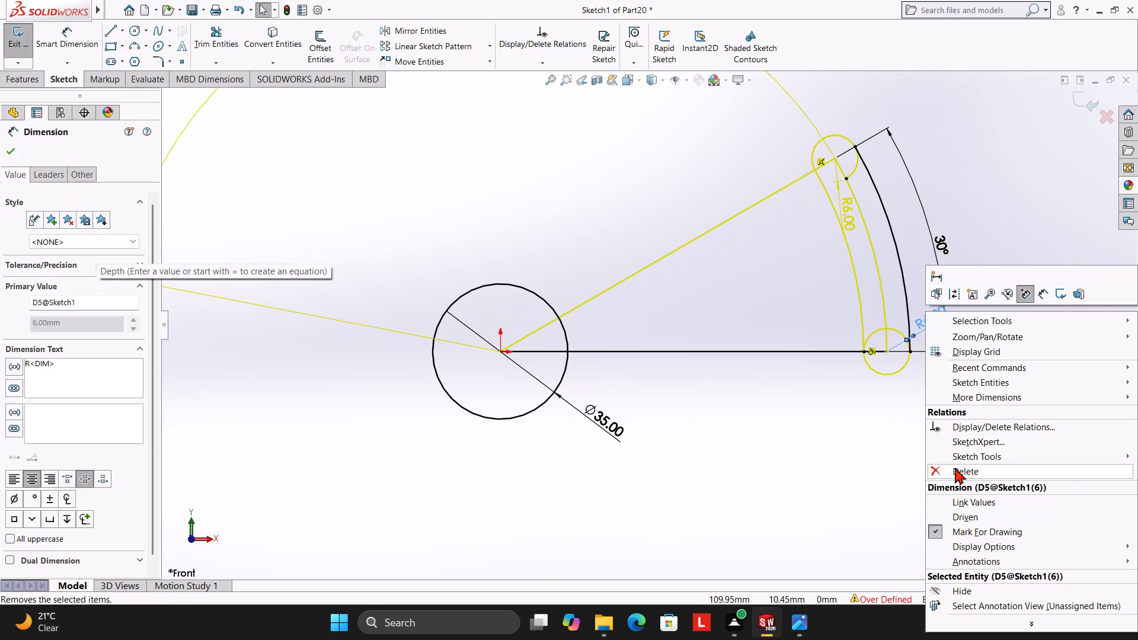
left_click(955, 470)
key("Escape")
Trim the remaining portions of both end circles inside the slot, leaving a rounded curved slot outline.
left_click(225, 44)
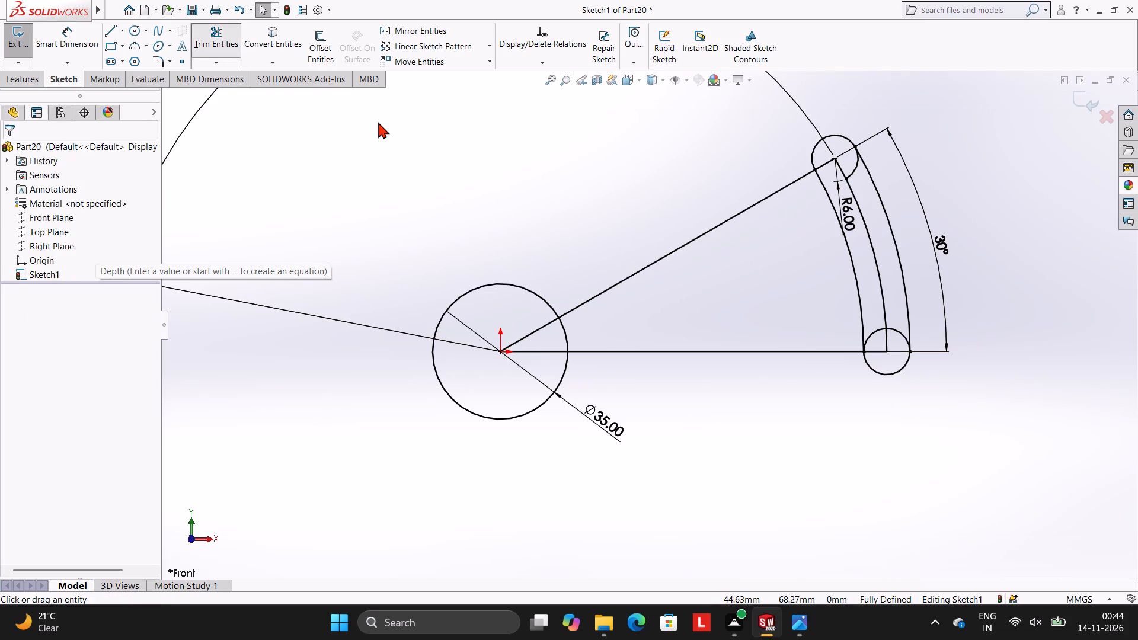
left_click(853, 171)
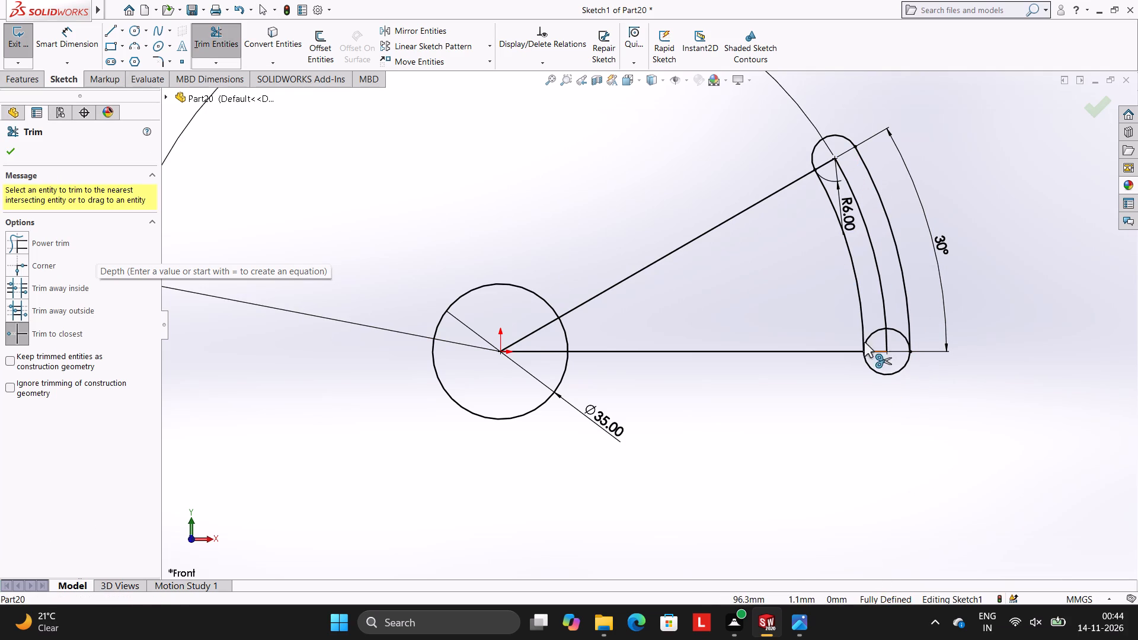
left_click(873, 335)
left_click(894, 331)
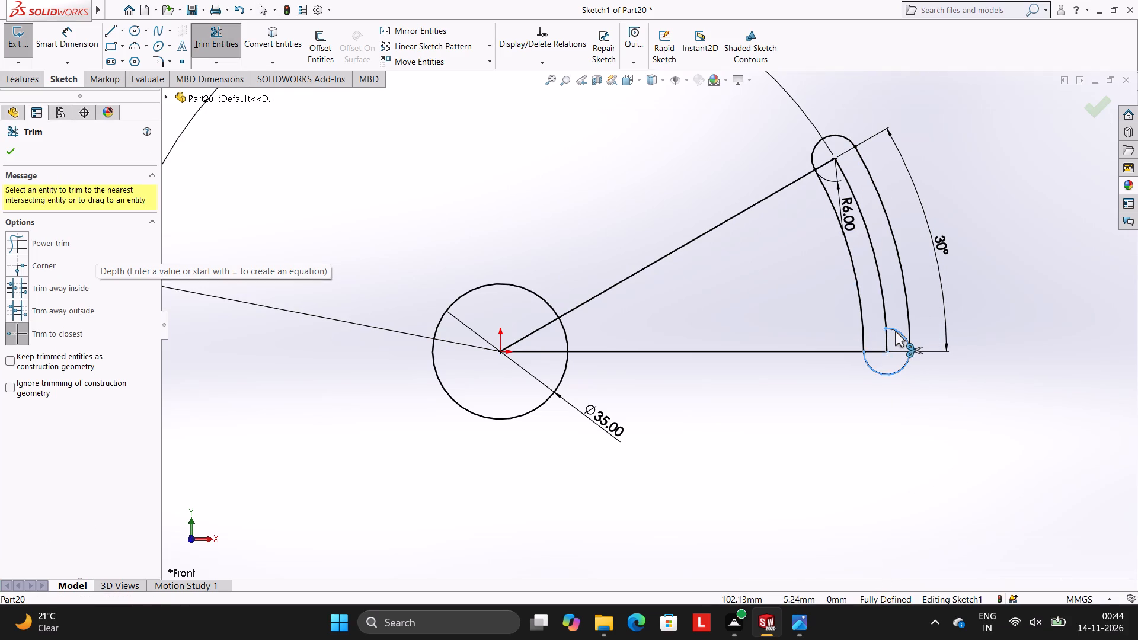
key("Escape")
key("Escape")
Draw a three-point arc of 175 mm radius from the top of the 35 mm circle to the slot's upper rounded end, curving toward the sloping line.
scroll(909, 256, "up", 2)
scroll(908, 256, "down", 1)
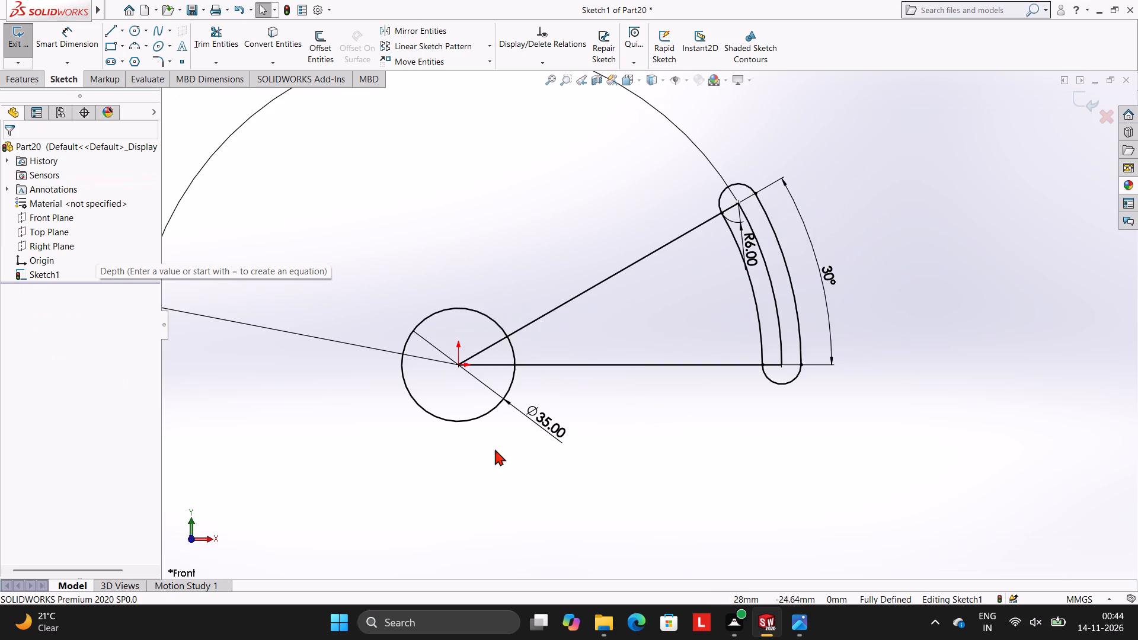
scroll(430, 440, "up", 1)
scroll(546, 361, "up", 1)
scroll(611, 359, "up", 1)
scroll(611, 359, "down", 1)
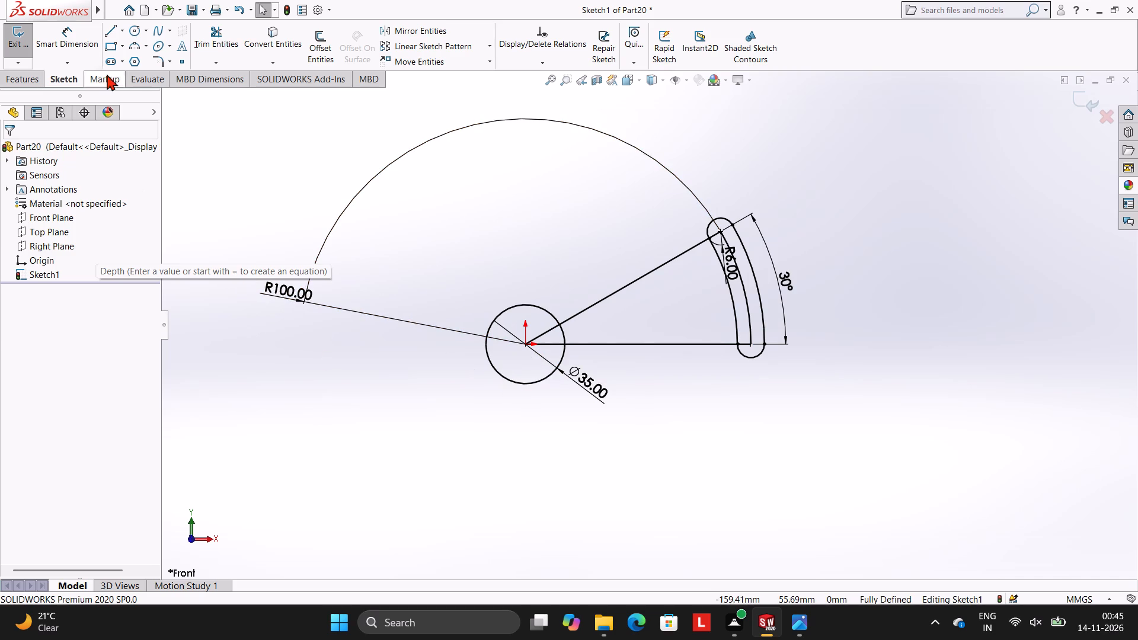
left_click(130, 47)
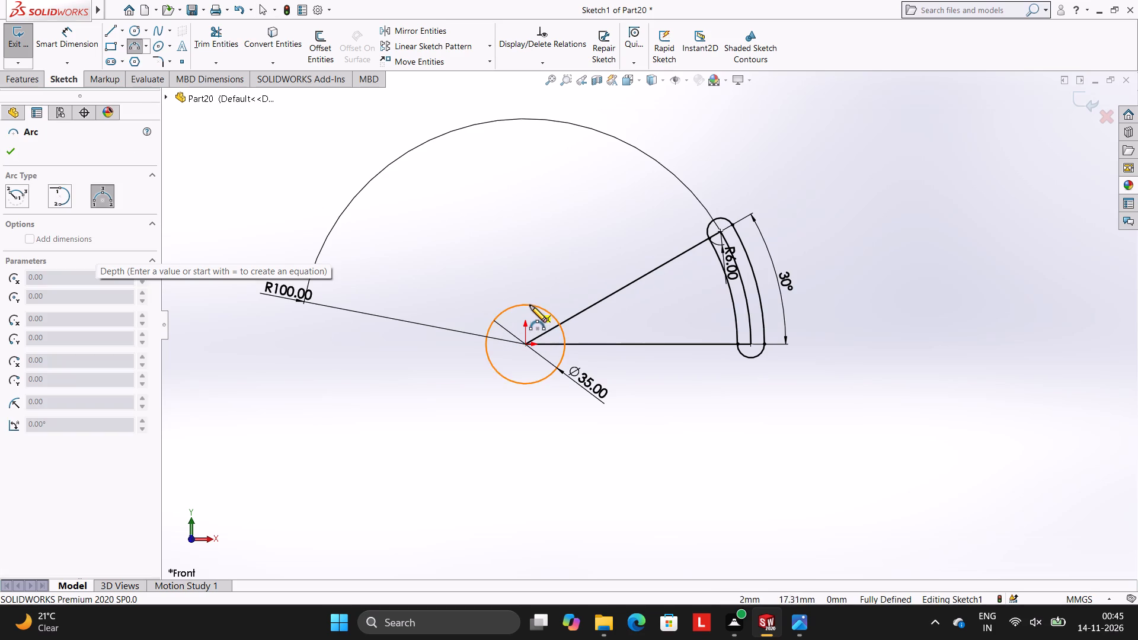
left_click(531, 304)
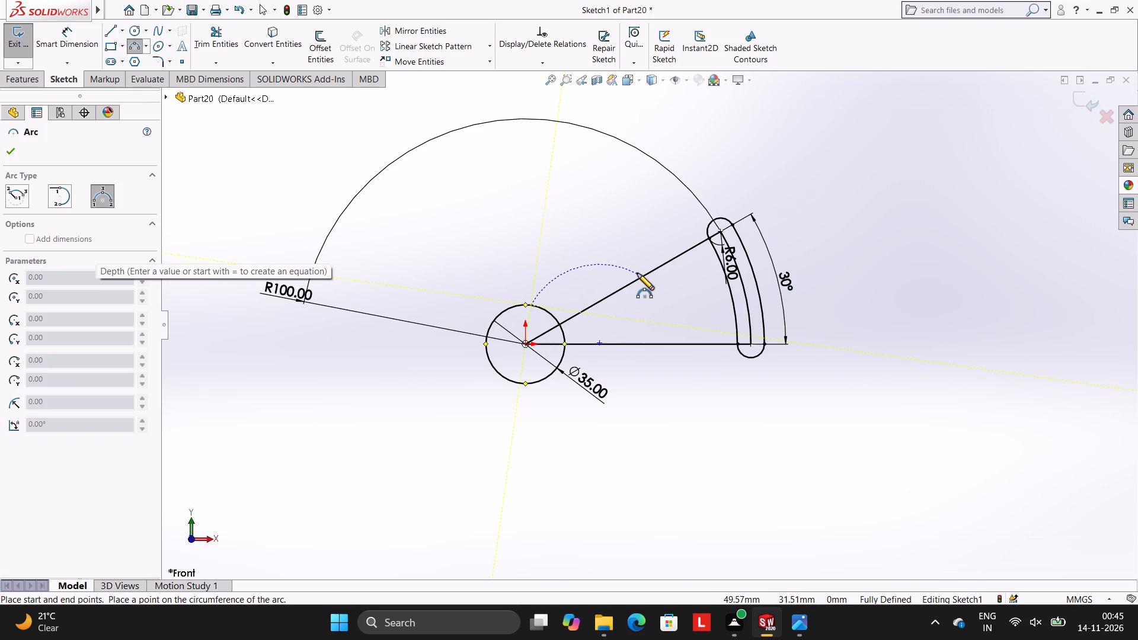
left_click(708, 221)
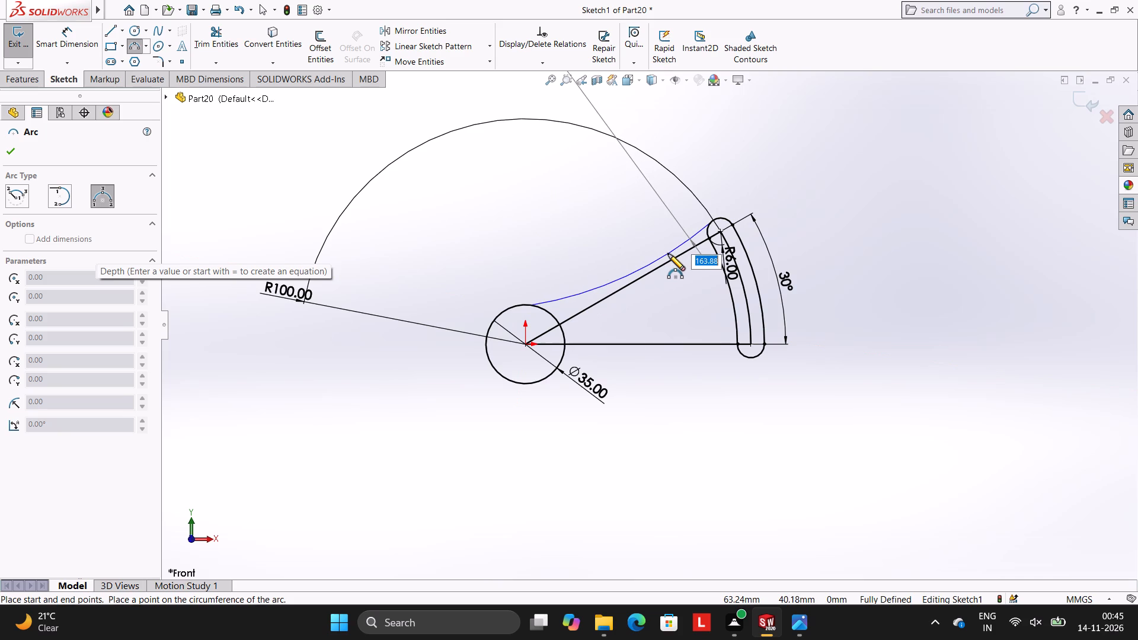
type("175")
key("Return")
key("Escape")
key("Escape")
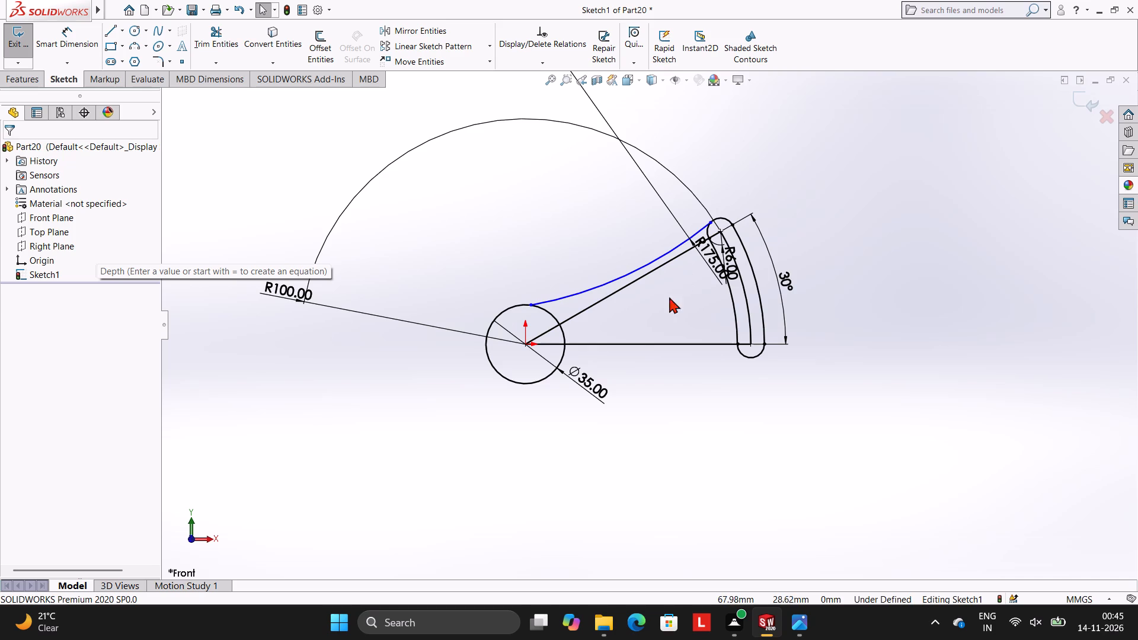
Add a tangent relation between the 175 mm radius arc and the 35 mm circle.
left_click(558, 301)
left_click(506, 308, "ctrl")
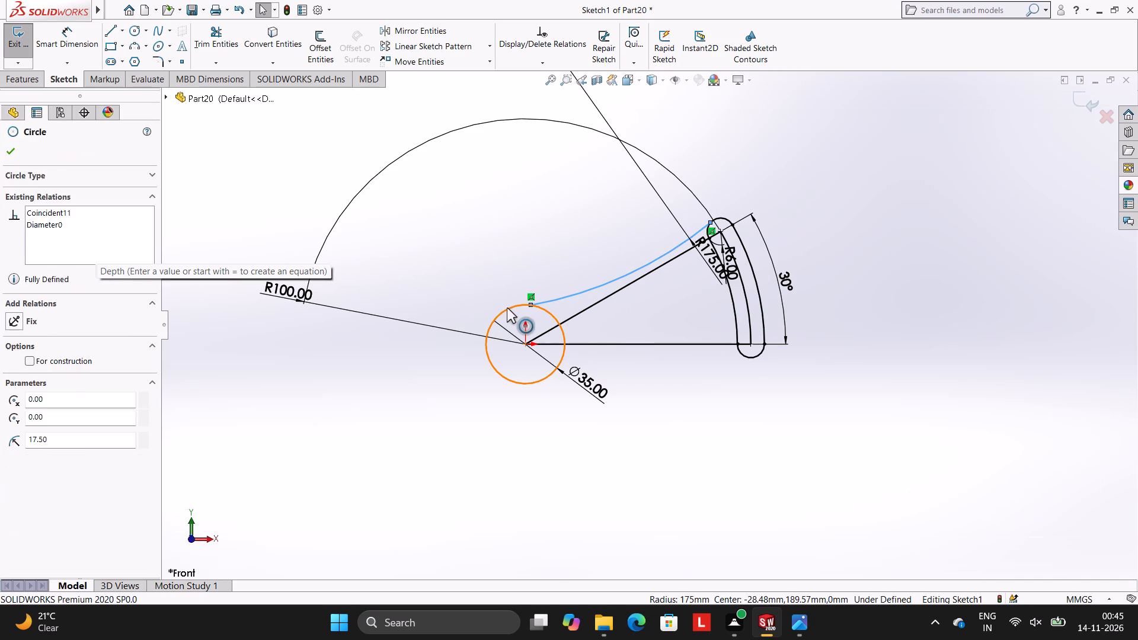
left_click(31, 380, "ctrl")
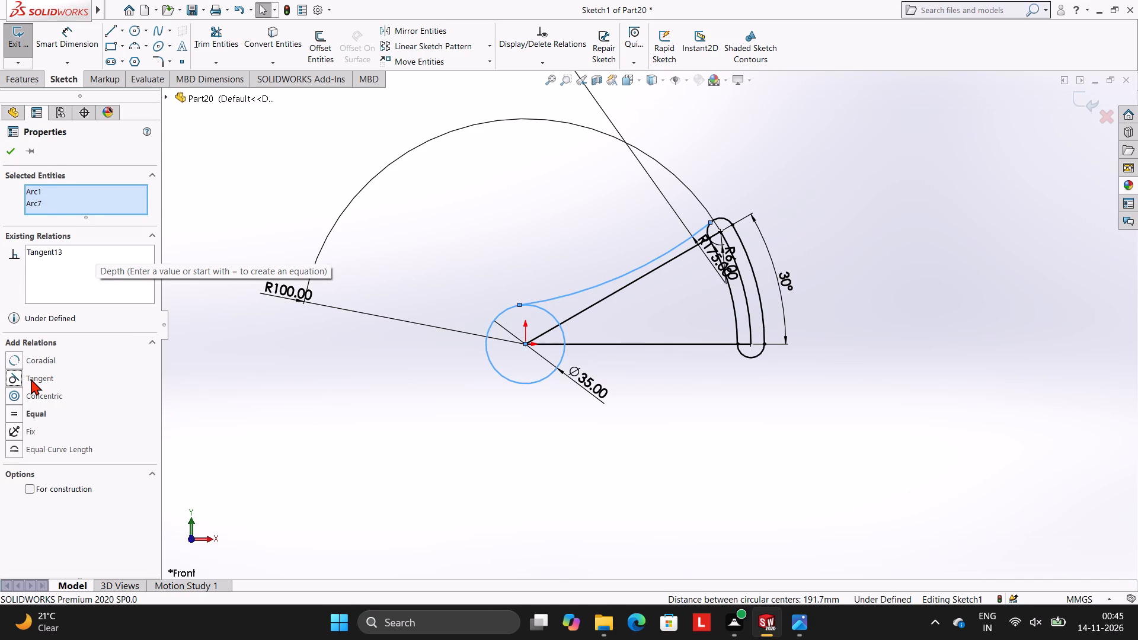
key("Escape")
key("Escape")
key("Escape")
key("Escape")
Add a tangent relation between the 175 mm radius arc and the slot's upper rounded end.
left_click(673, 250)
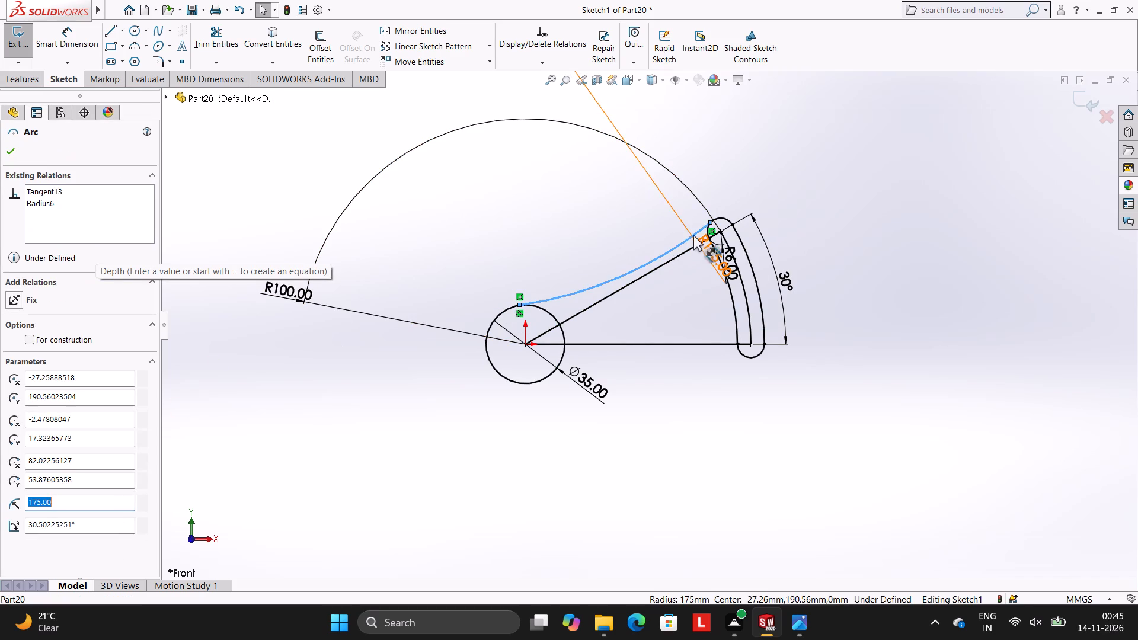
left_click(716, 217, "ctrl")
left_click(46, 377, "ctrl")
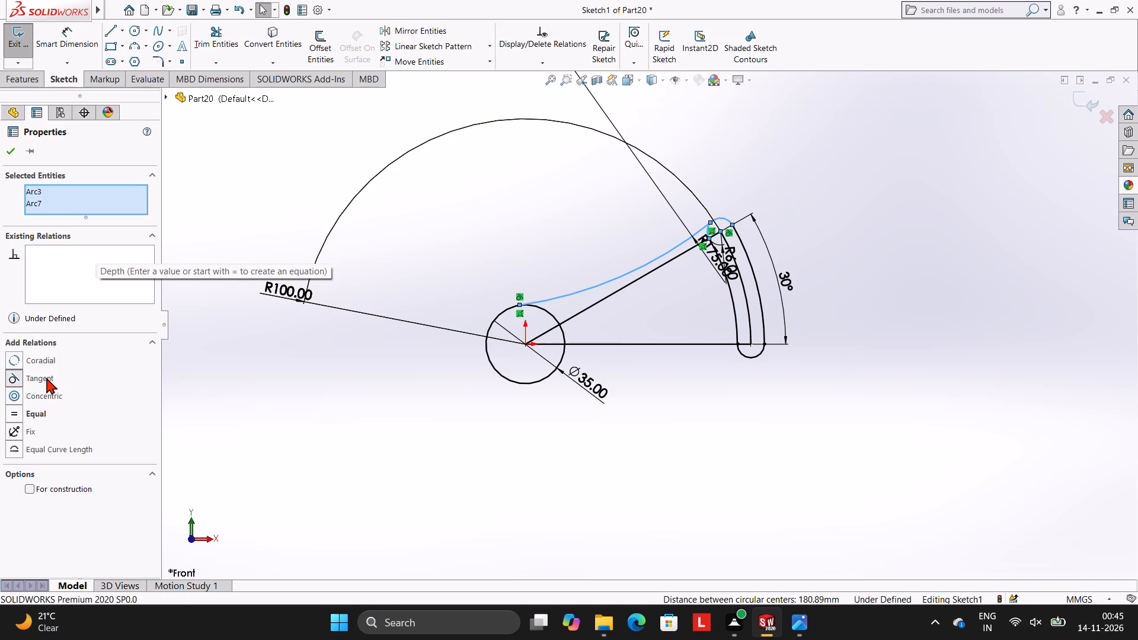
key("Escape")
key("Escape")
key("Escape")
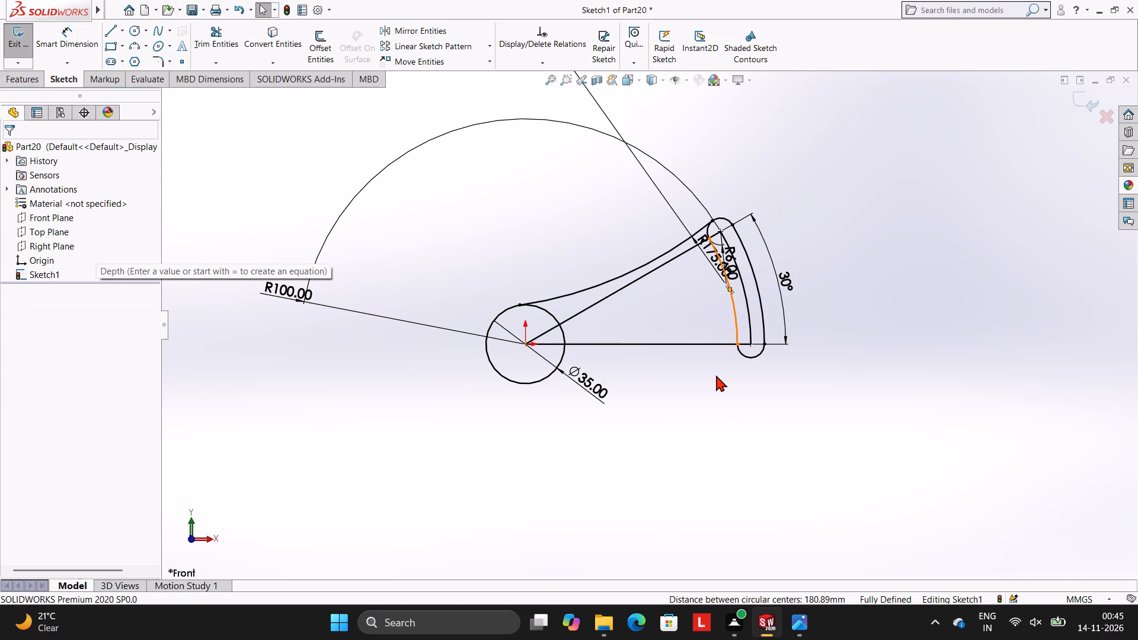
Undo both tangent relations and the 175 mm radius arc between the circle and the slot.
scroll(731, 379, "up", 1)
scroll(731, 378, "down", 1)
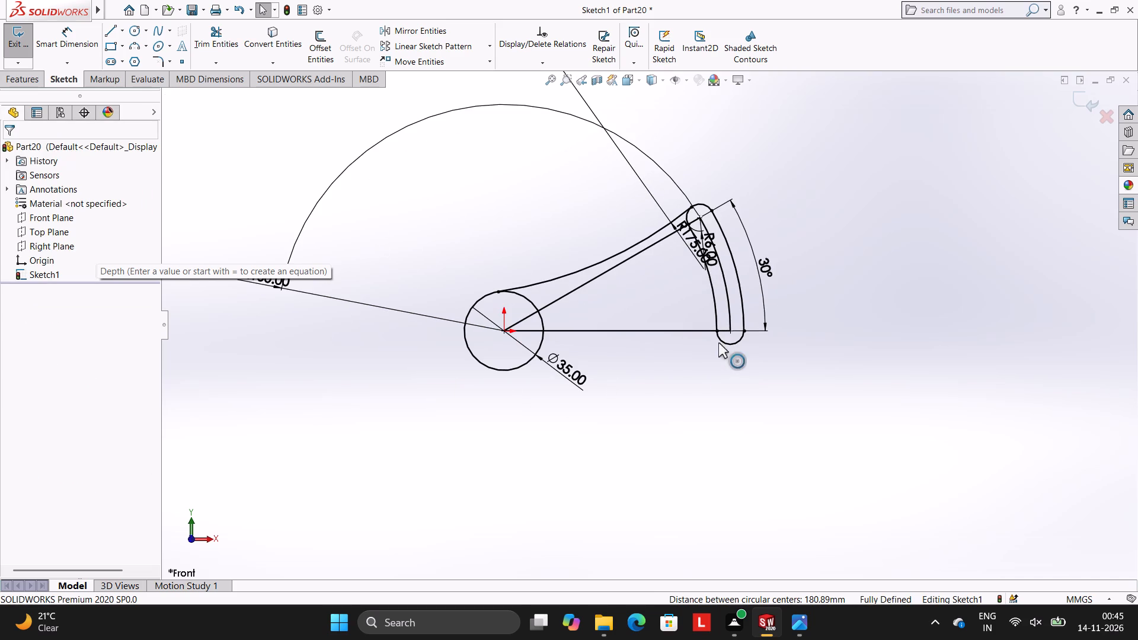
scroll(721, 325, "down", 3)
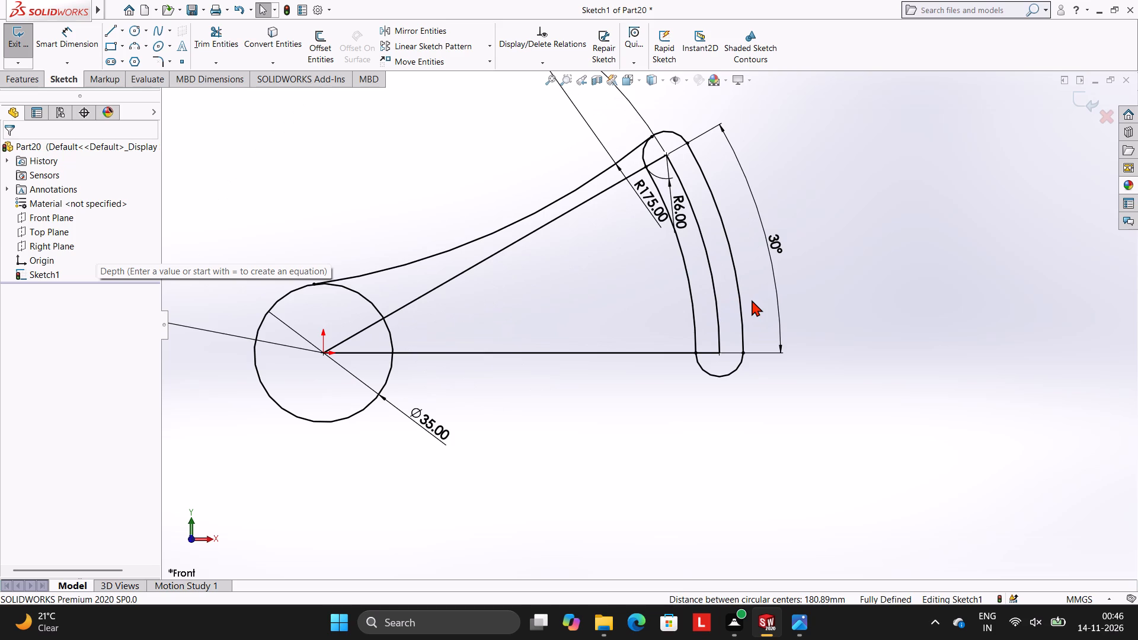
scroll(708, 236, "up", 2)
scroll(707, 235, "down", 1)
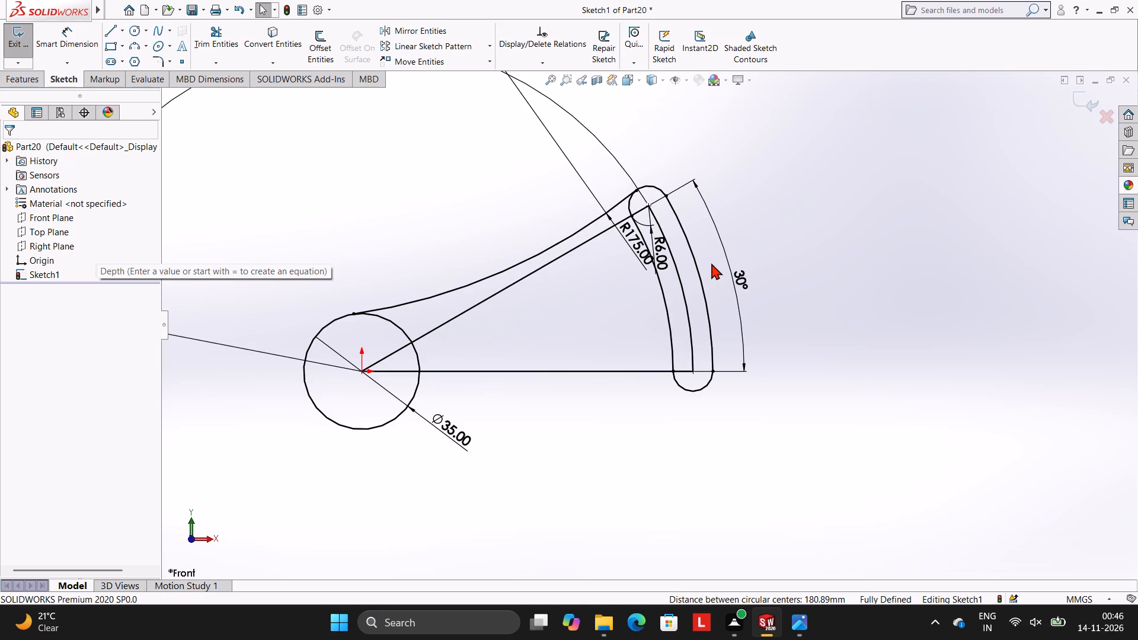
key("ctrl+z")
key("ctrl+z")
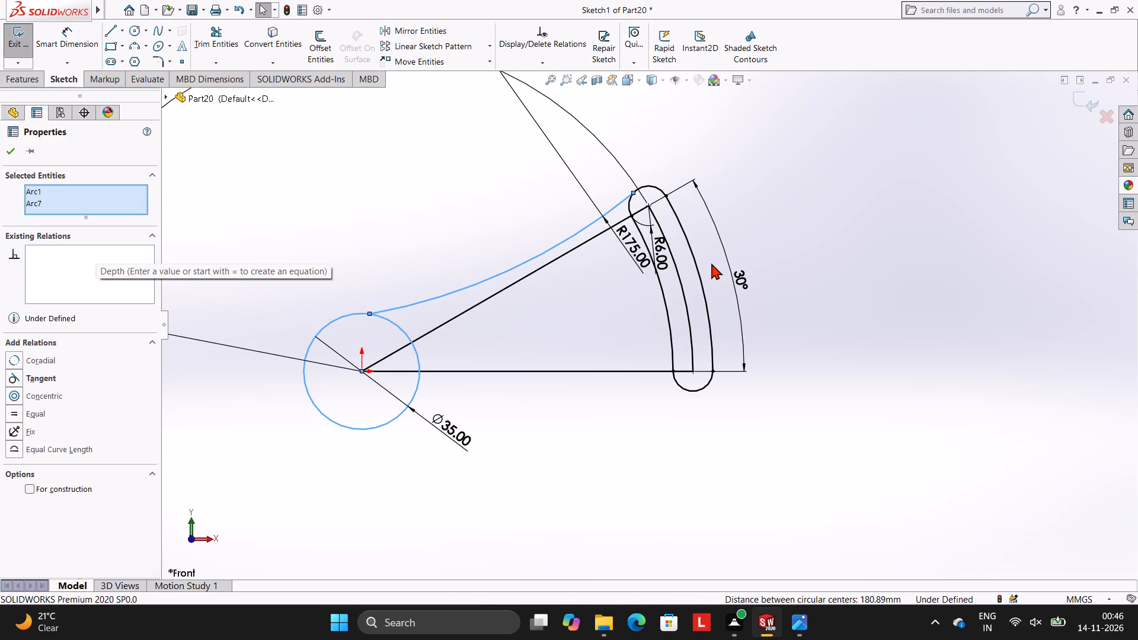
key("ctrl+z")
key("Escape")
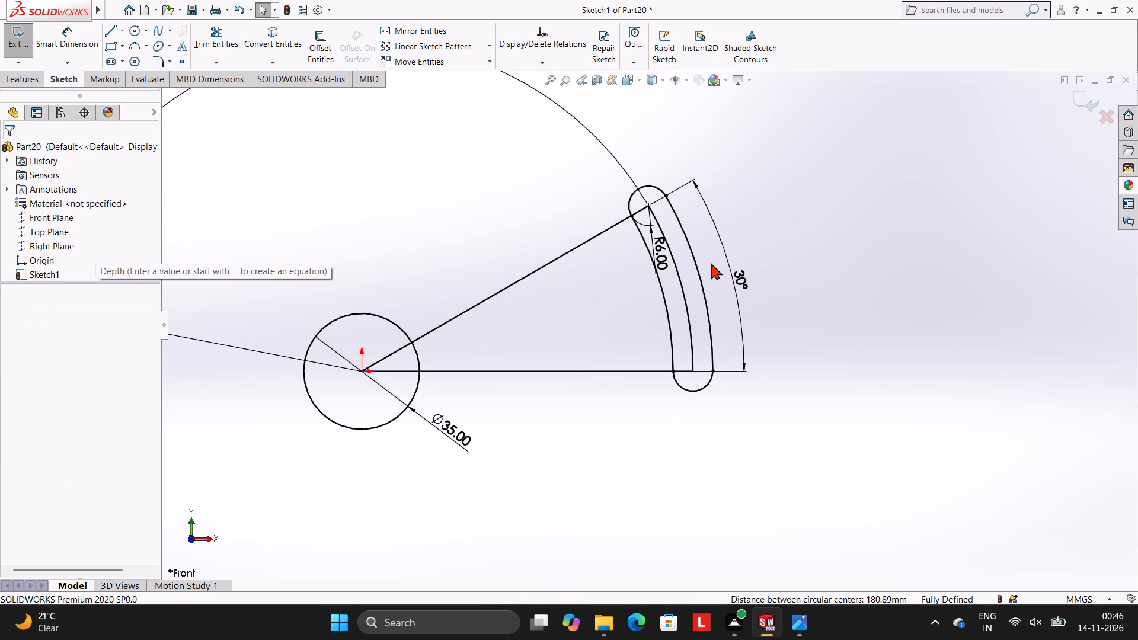
Draw a circle of 12 mm radius centred on the slot's upper end centre.
left_click(136, 24)
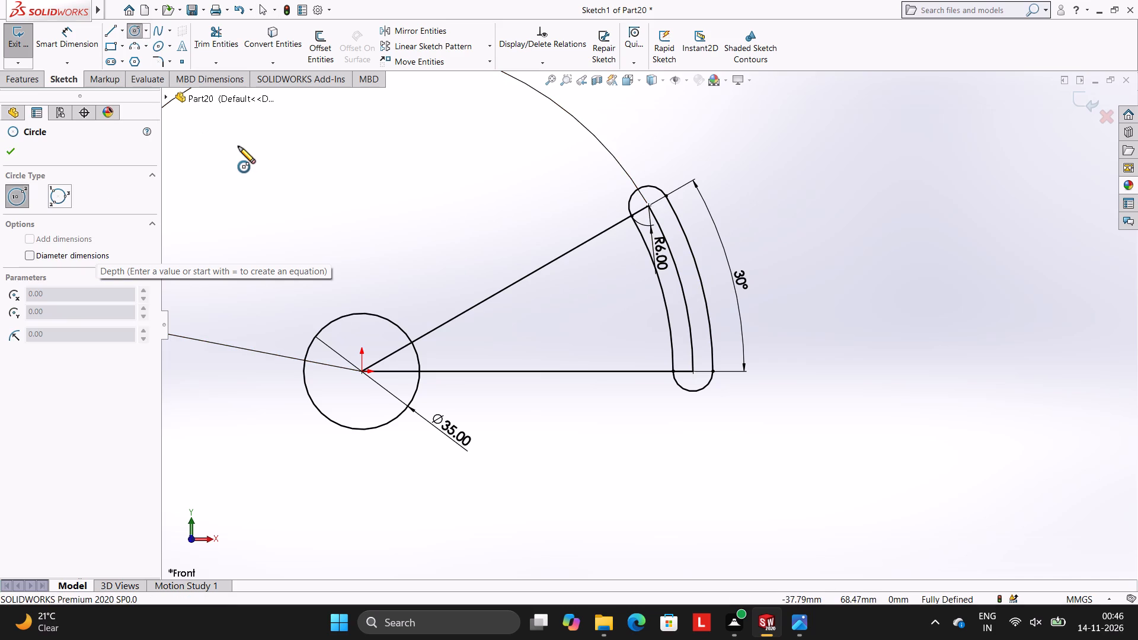
left_click(649, 204)
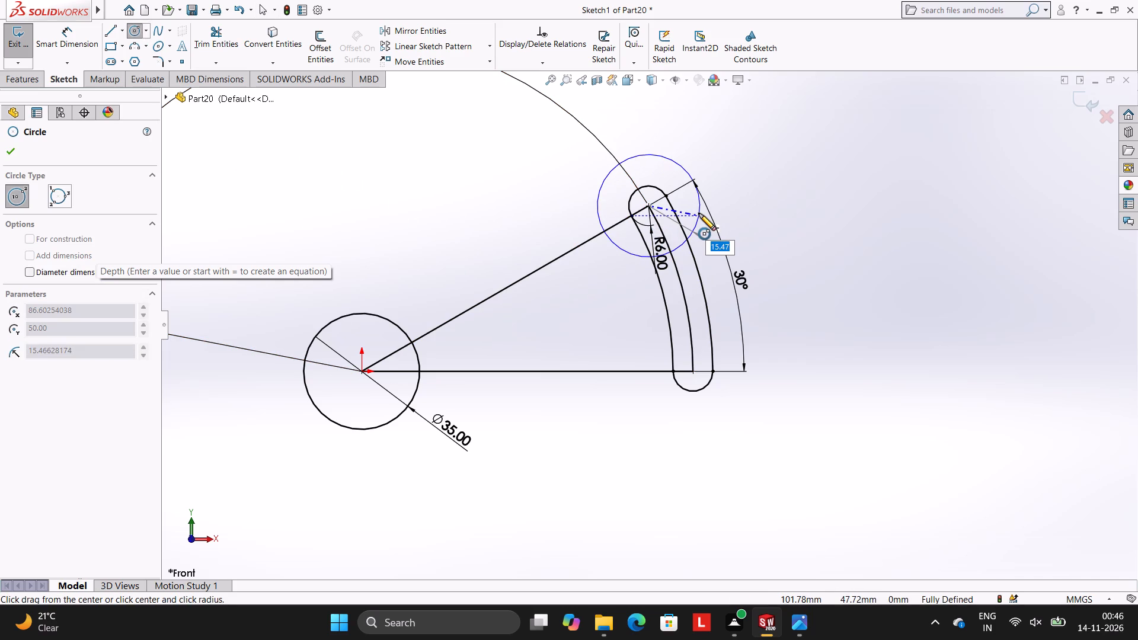
type("12")
key("Return")
key("Escape")
key("Escape")
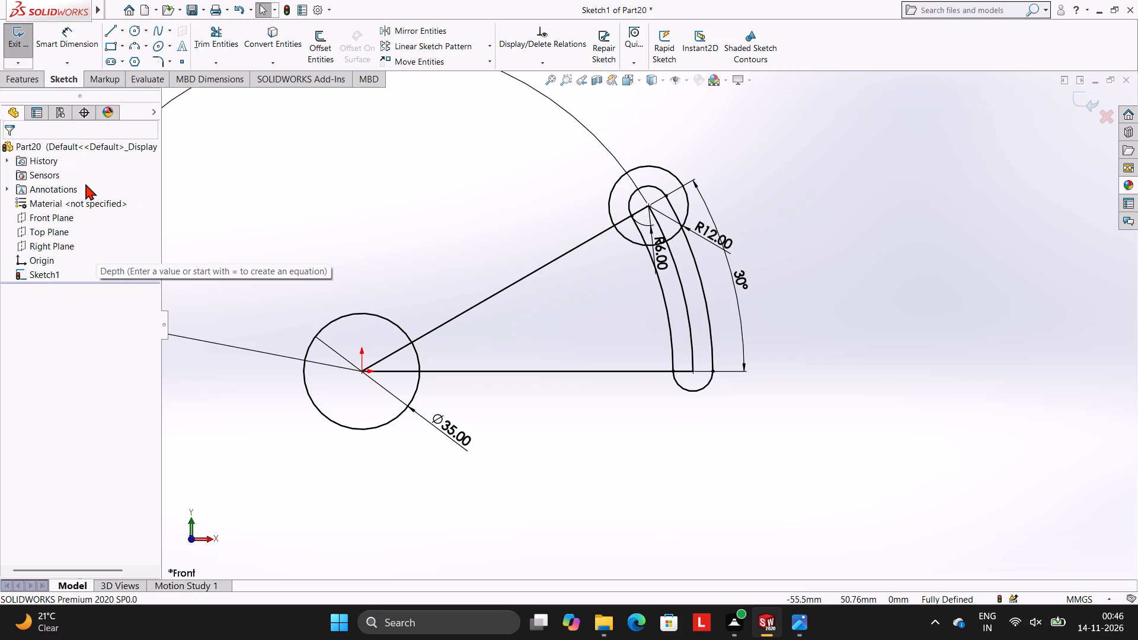
Draw a circle of 12 mm radius centred on the slot's lower end centre.
left_click(132, 28)
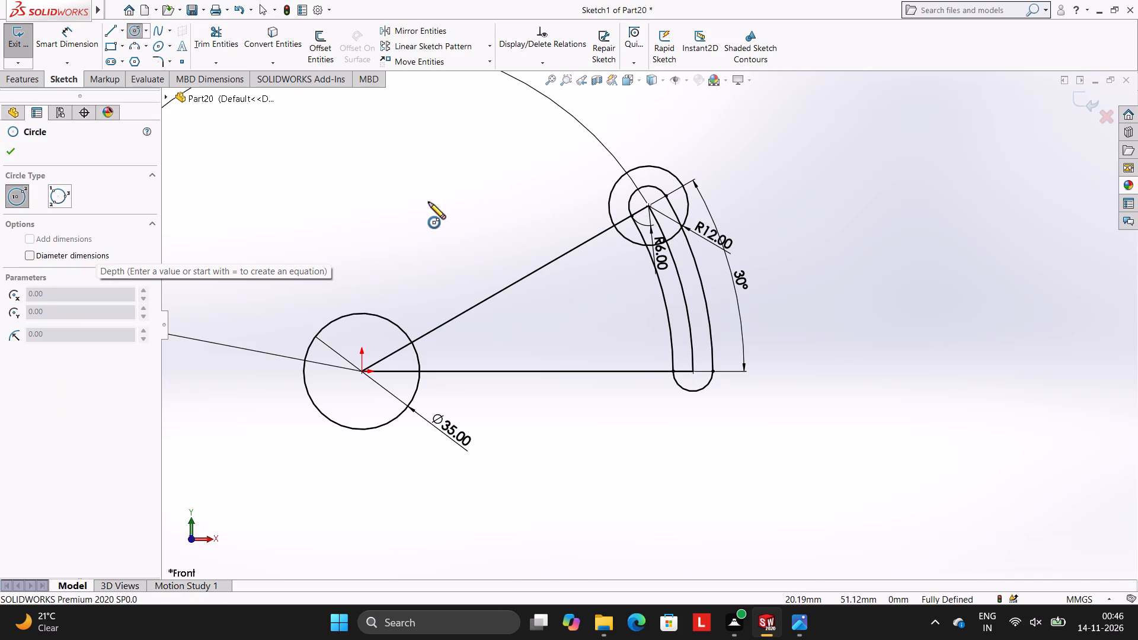
left_click(692, 372)
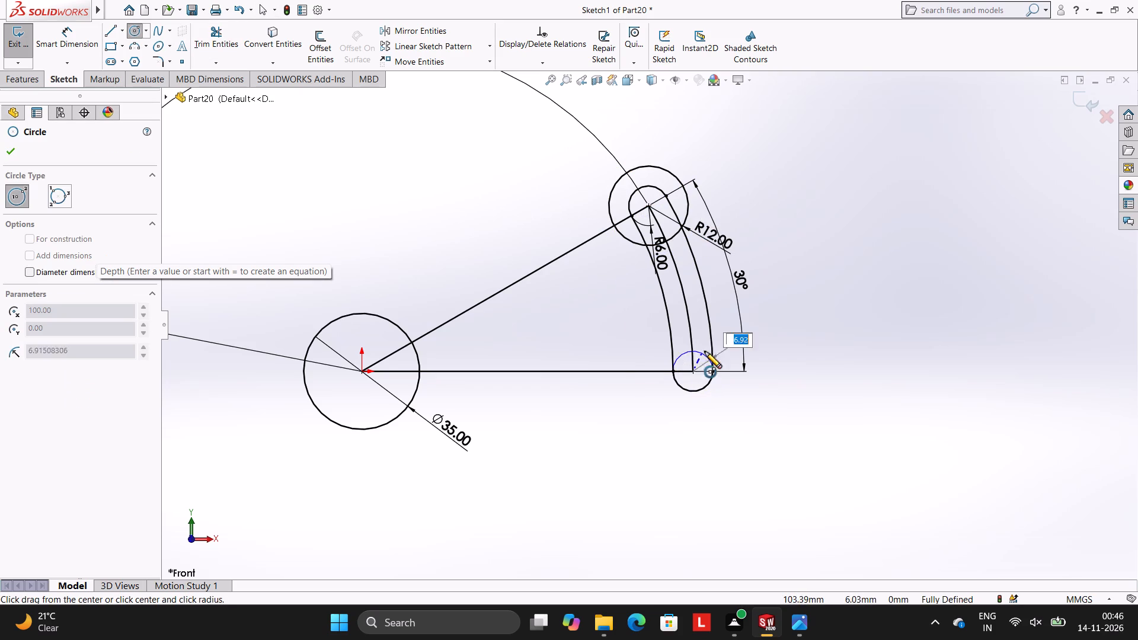
type("12")
key("Return")
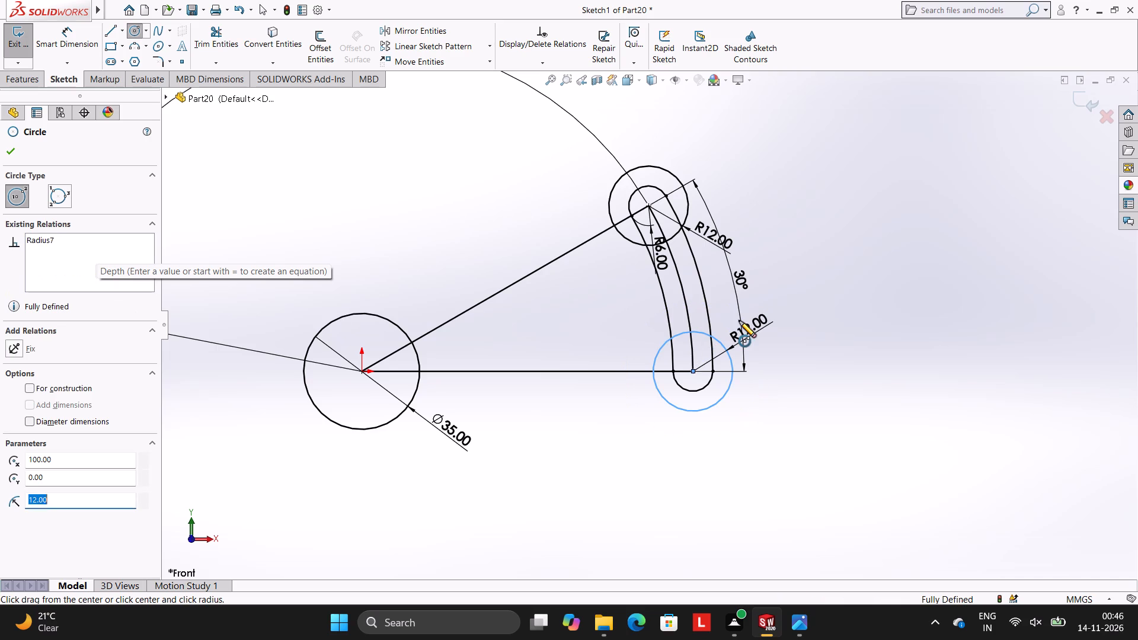
key("Escape")
key("Escape")
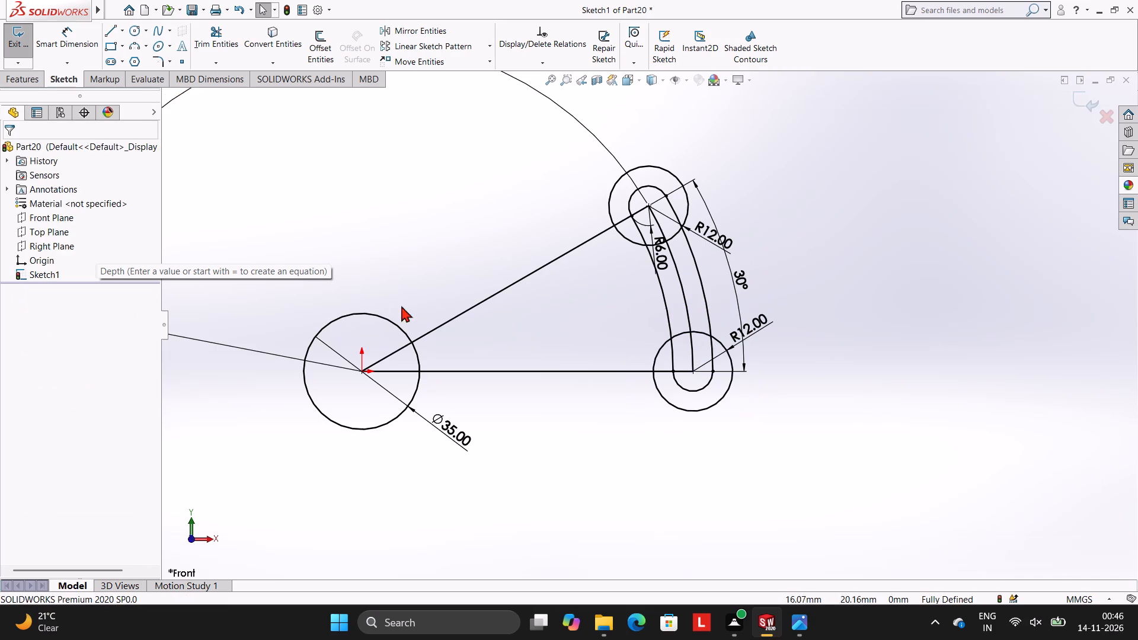
Draw a circle of 112 mm radius centred on the origin, touching the outer side of the 12 mm radius end circles.
left_click(136, 27)
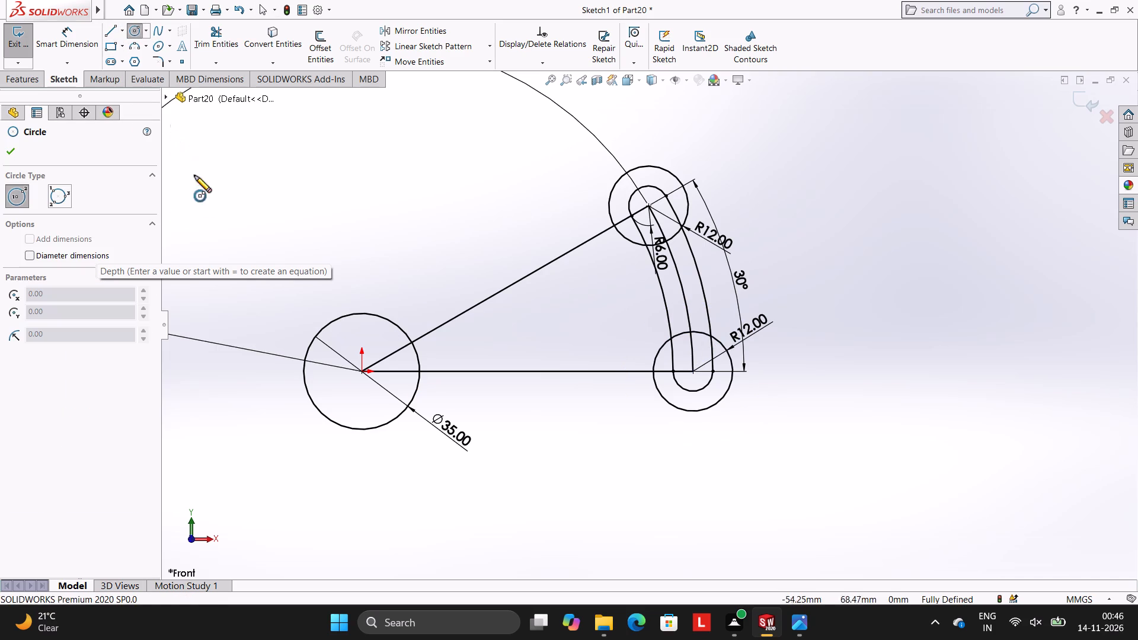
left_click(363, 375)
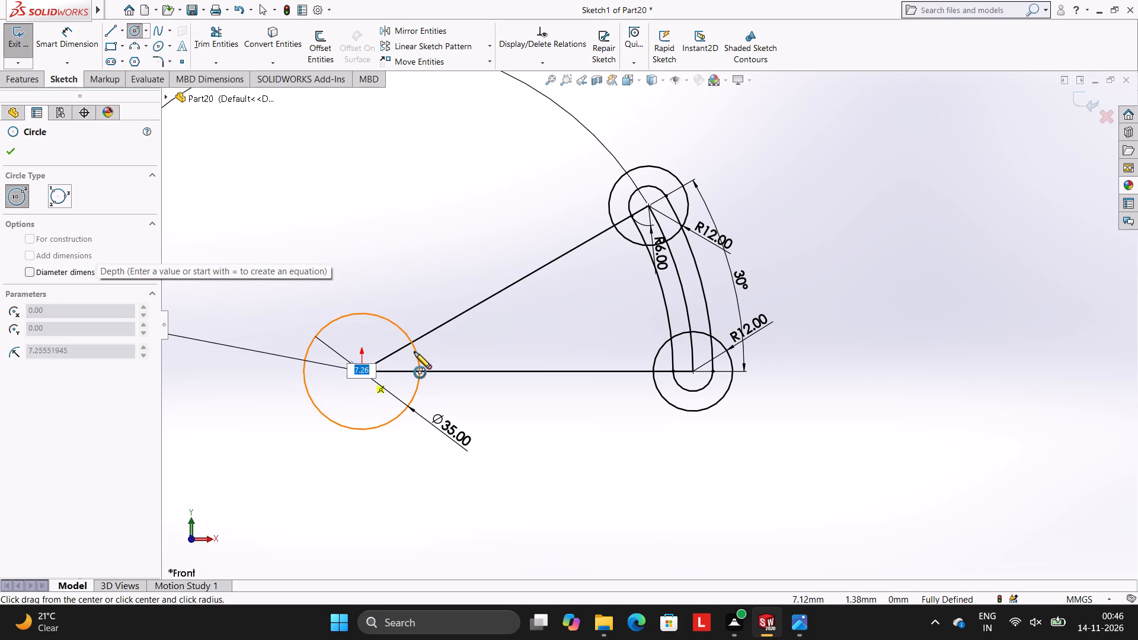
left_click(684, 186)
key("Escape")
key("Escape")
key("Escape")
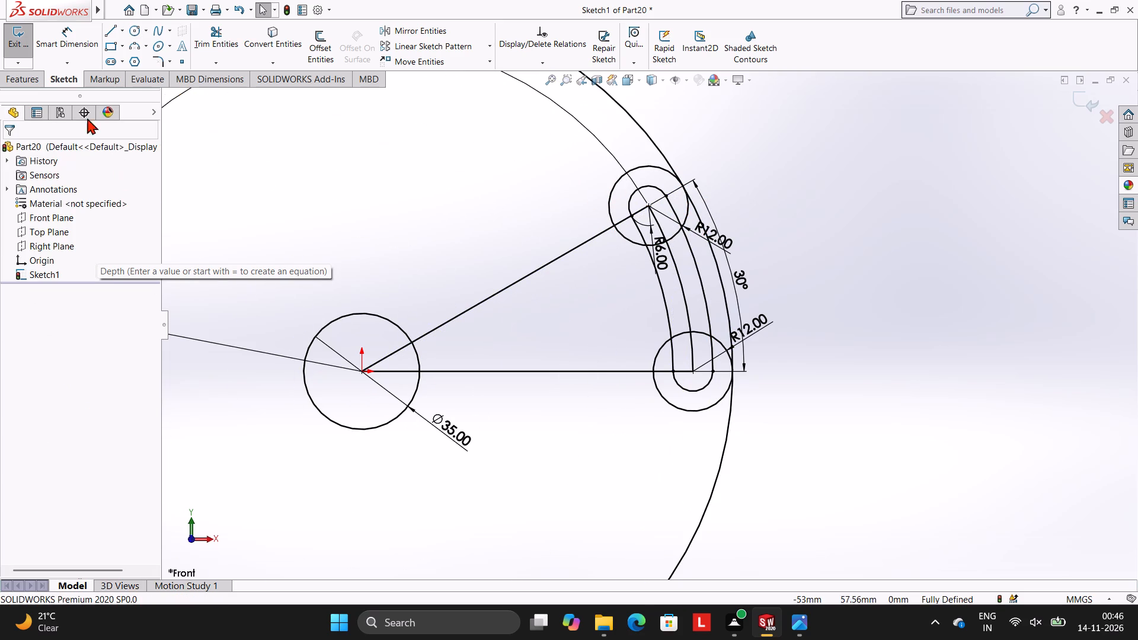
Draw a circle of 88 mm radius centred on the origin, touching the inner side of the 12 mm radius end circles.
left_click(135, 36)
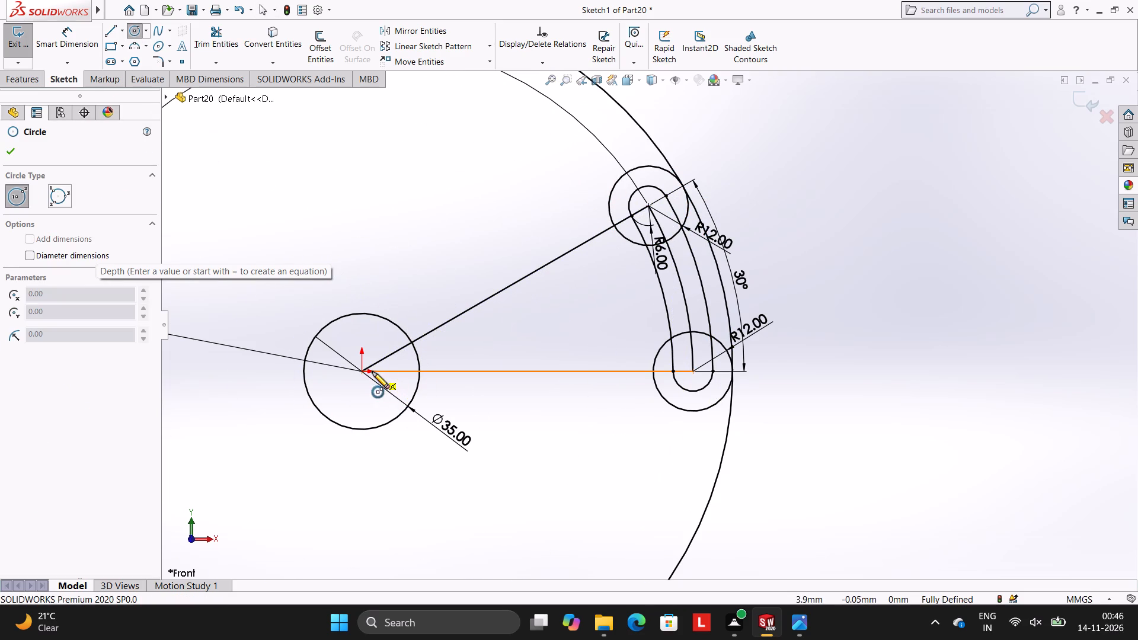
left_click_drag(363, 372, 379, 369)
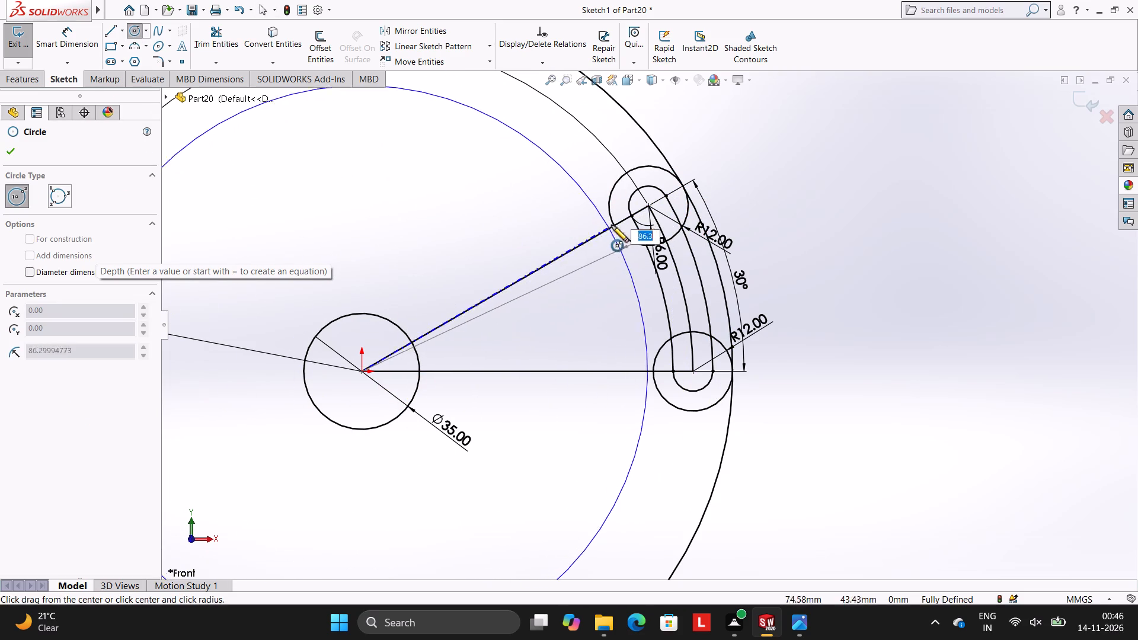
left_click(654, 370)
key("Escape")
key("Escape")
key("Escape")
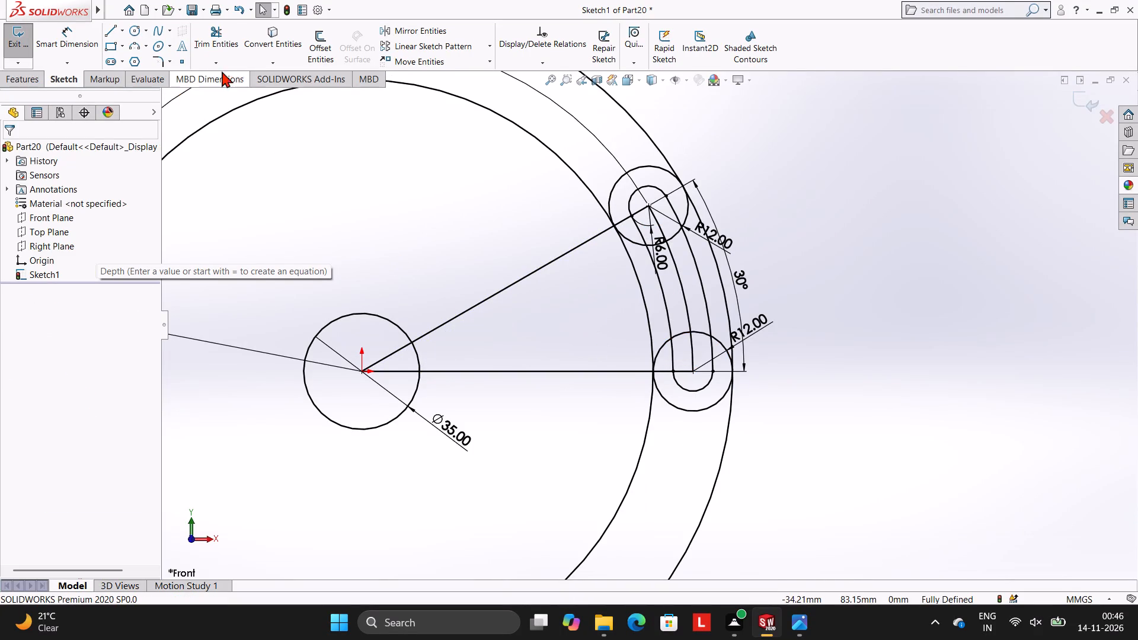
Trim the 88 mm and 112 mm radius circles to arcs between the end circles, and part of the upper 12 mm radius circle.
left_click(215, 46)
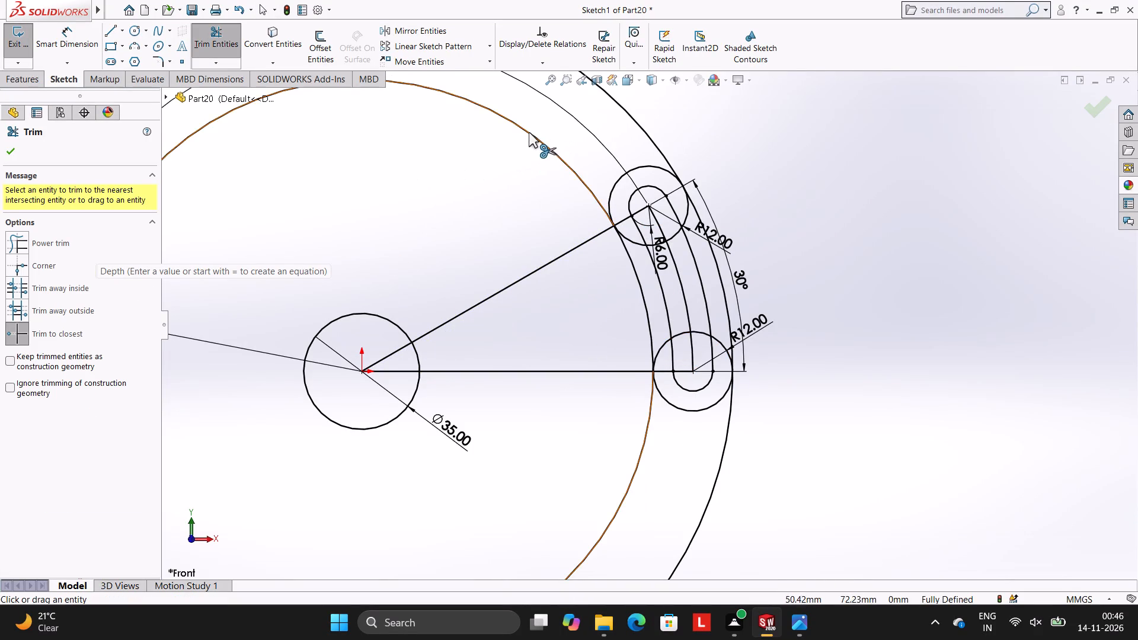
left_click(529, 132)
left_click(633, 118)
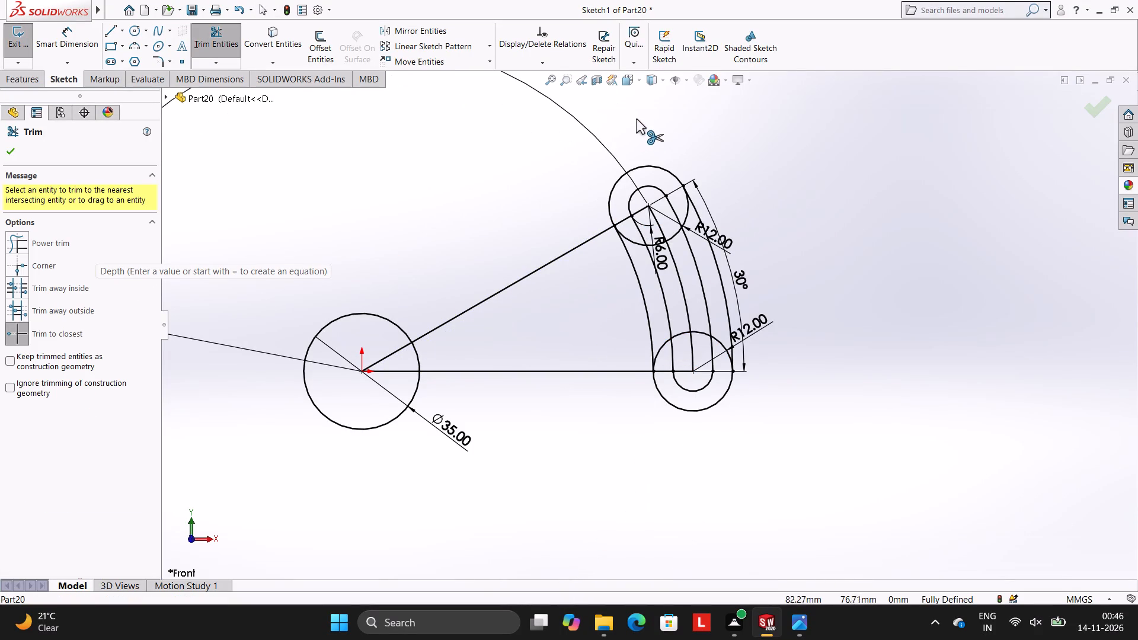
scroll(698, 286, "down", 2)
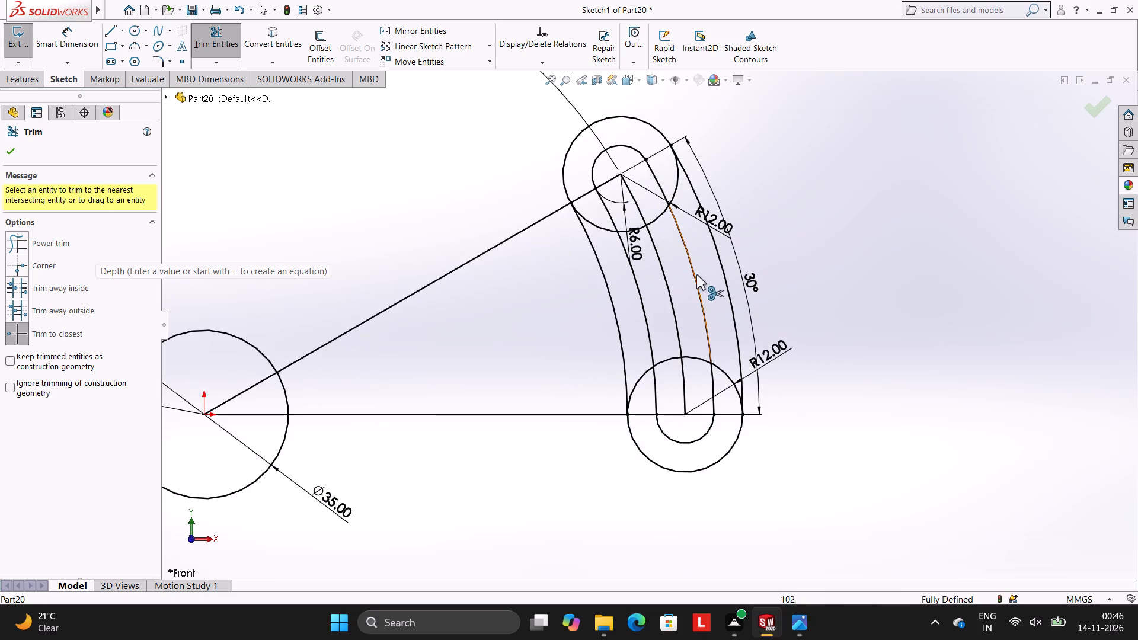
left_click(602, 229)
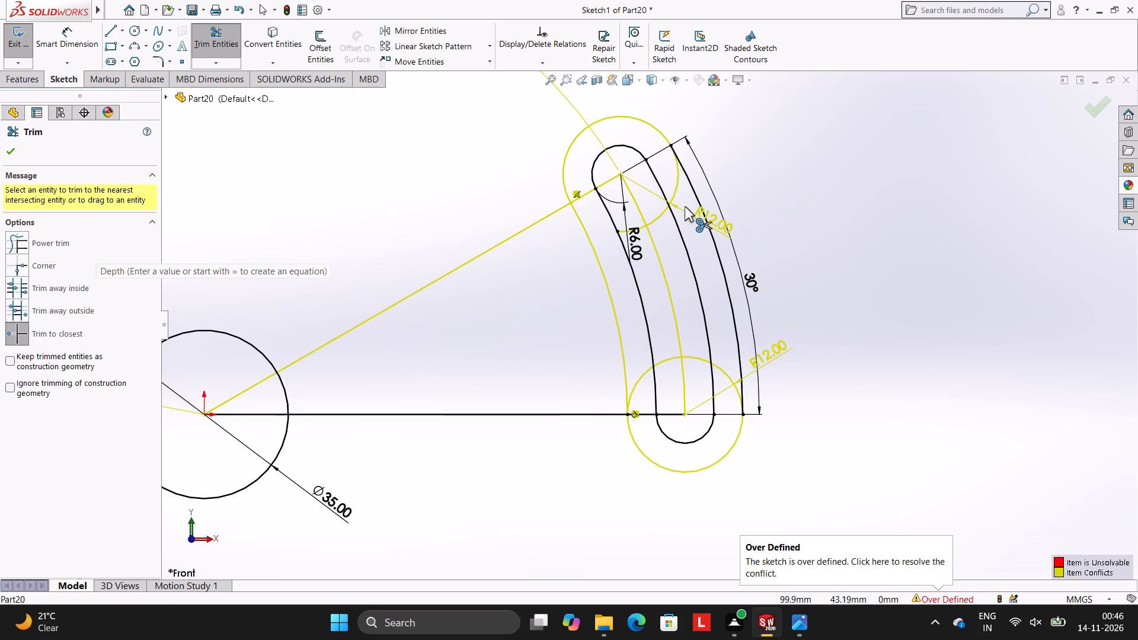
key("Escape")
key("Escape")
Delete the 12 mm radius dimension of the upper end circle.
right_click(700, 220)
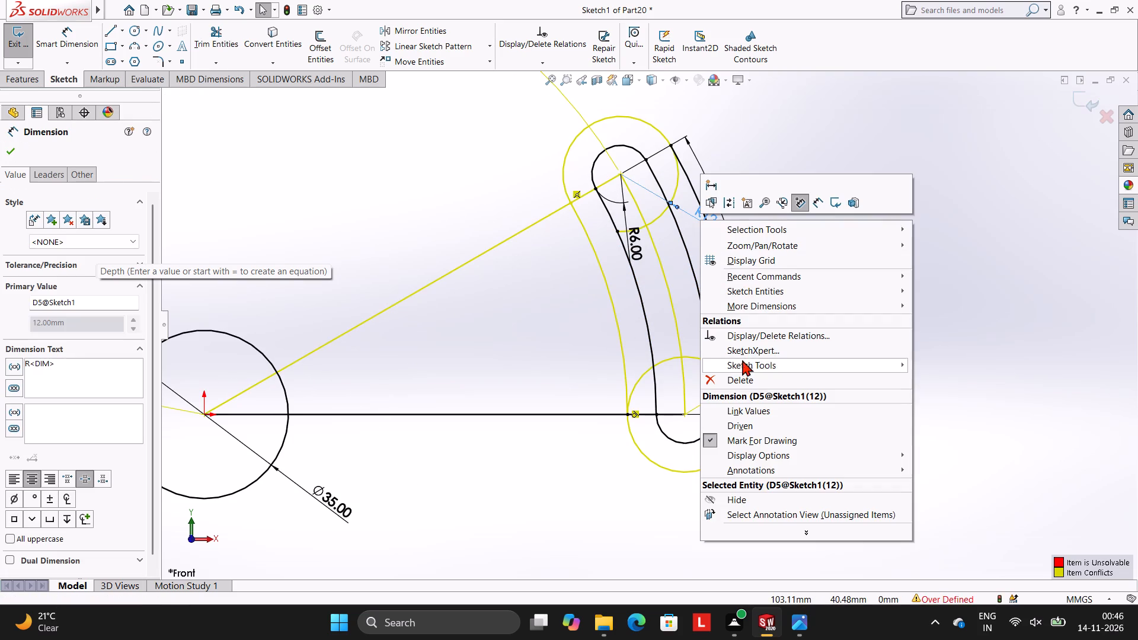
left_click(738, 376)
key("Escape")
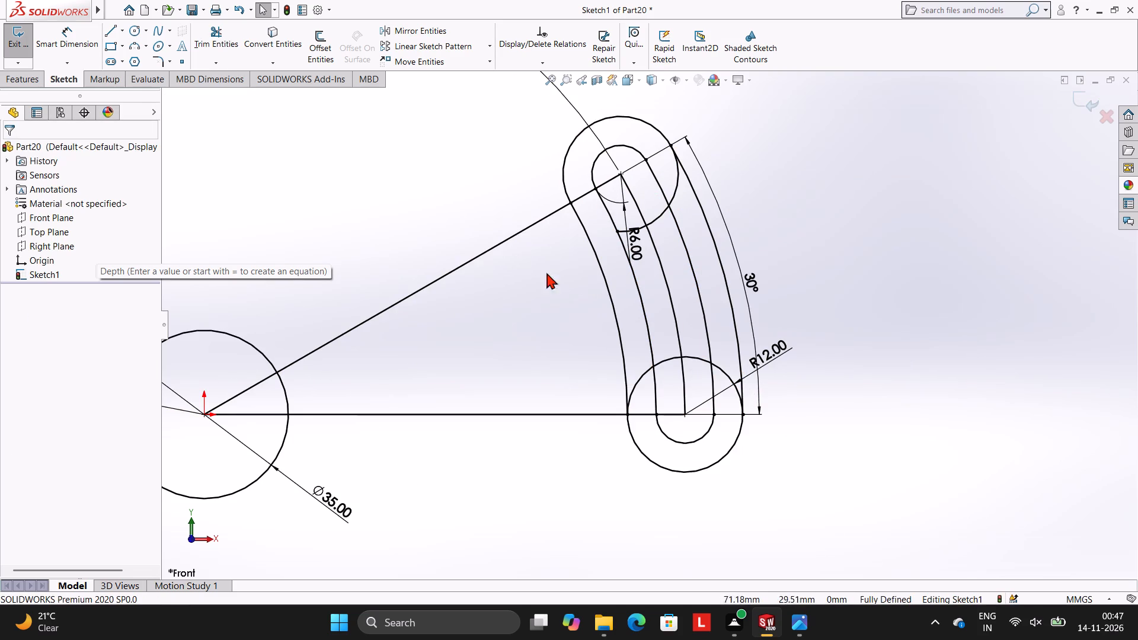
Trim the remaining portions of the upper outer end circle that cross the slot between the inner and outer arcs.
left_click(213, 34)
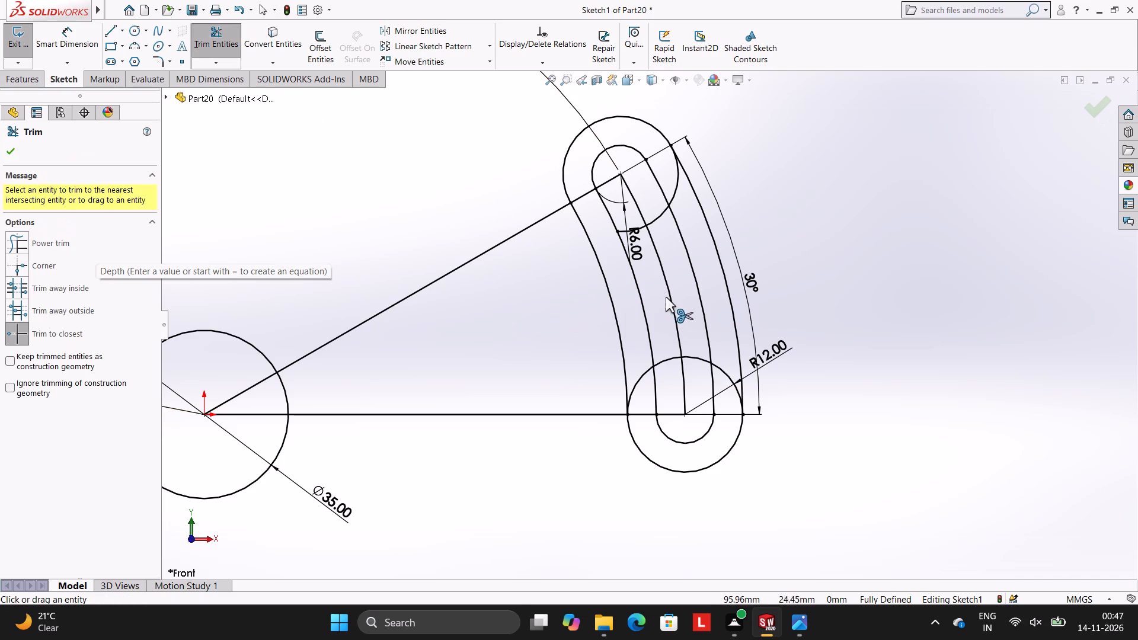
left_click(678, 186)
left_click(664, 214)
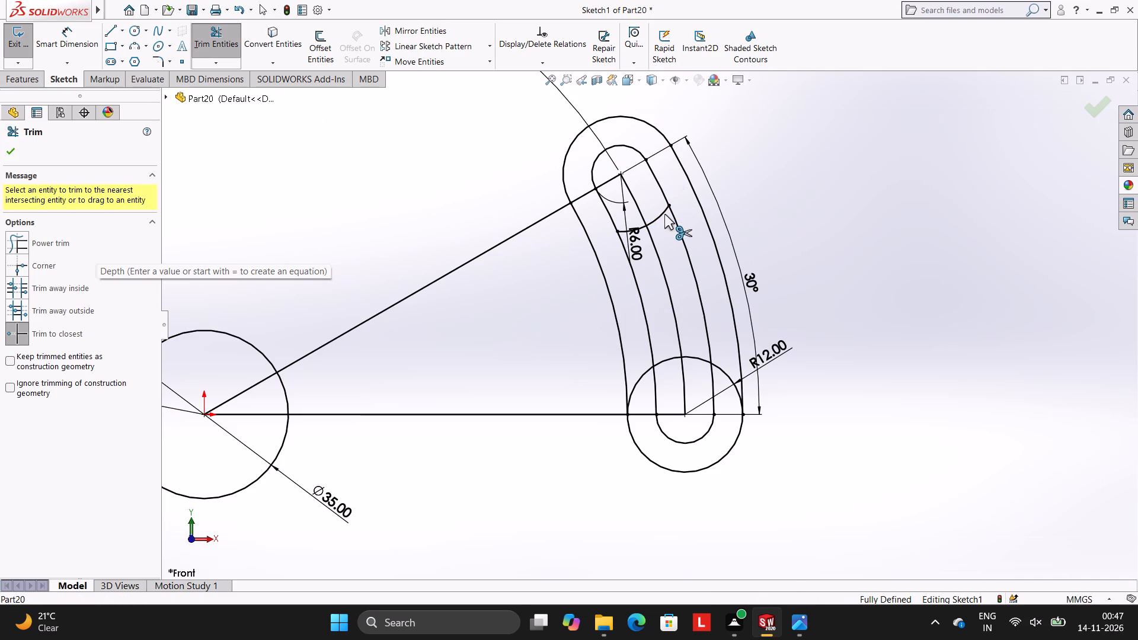
left_click(640, 227)
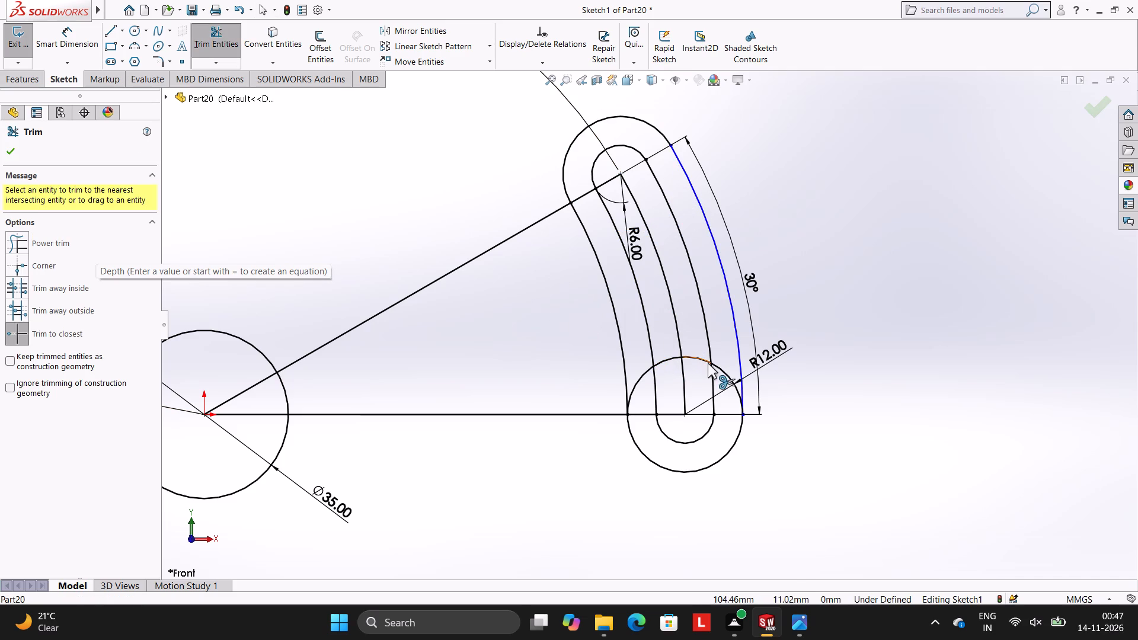
key("Escape")
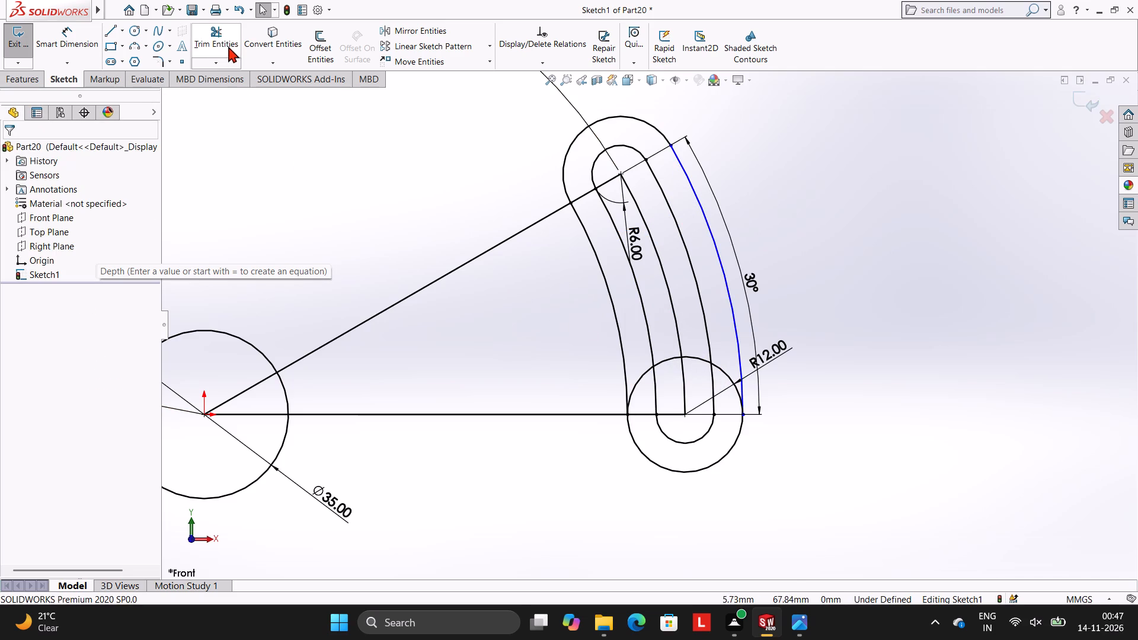
Trim the portions of the lower 12 mm radius end circle that cross the slot between the inner and outer arcs.
left_click(229, 44)
left_click(642, 376)
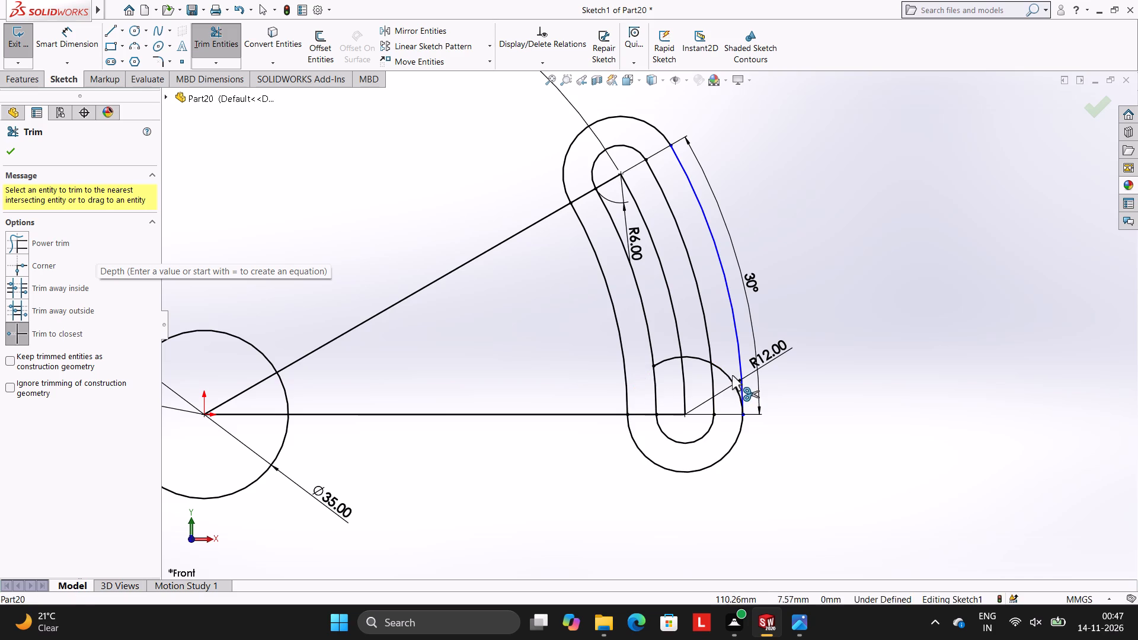
left_click(727, 372)
left_click(695, 357)
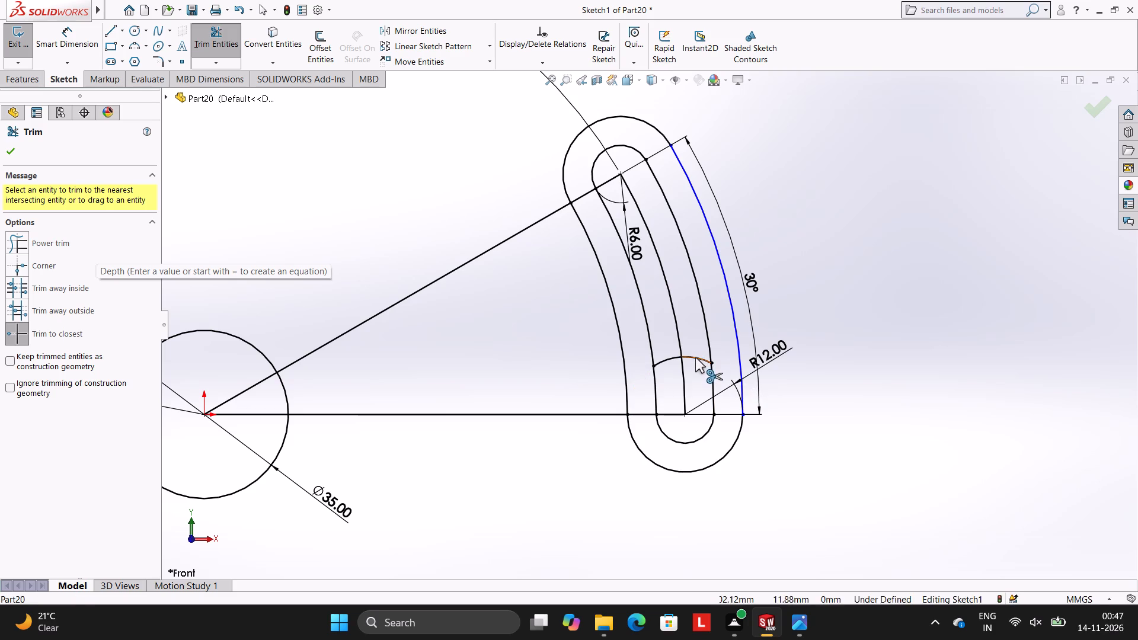
left_click(667, 359)
key("Escape")
key("Escape")
Dimension the vertical distance between the outer arc's upper endpoint and the centre of the slot's lower end.
left_click(86, 48)
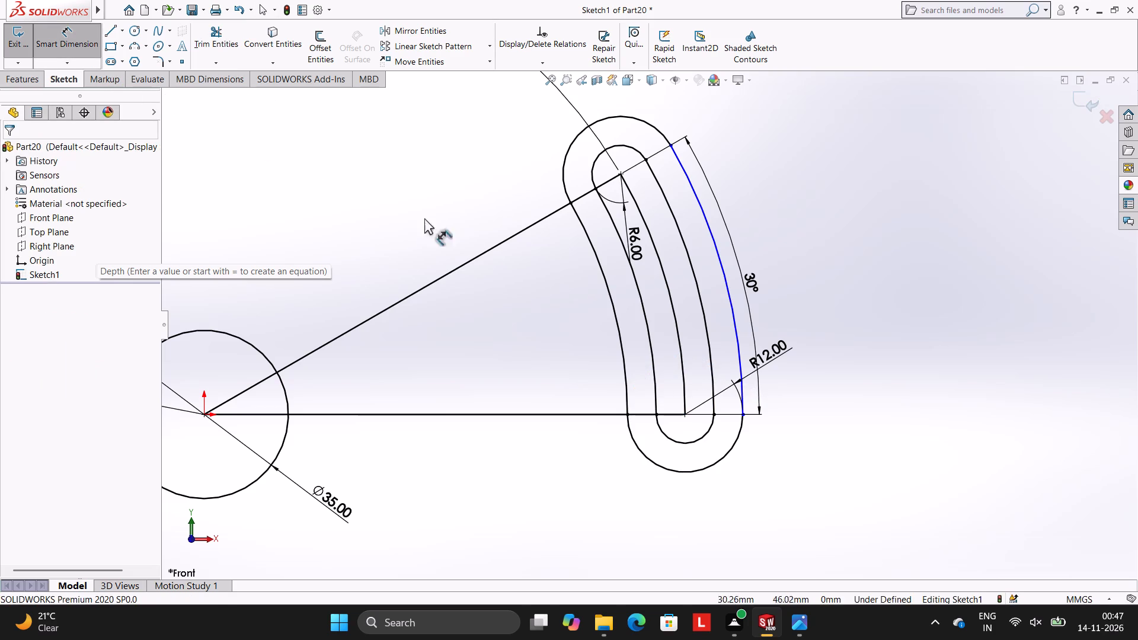
left_click(669, 146)
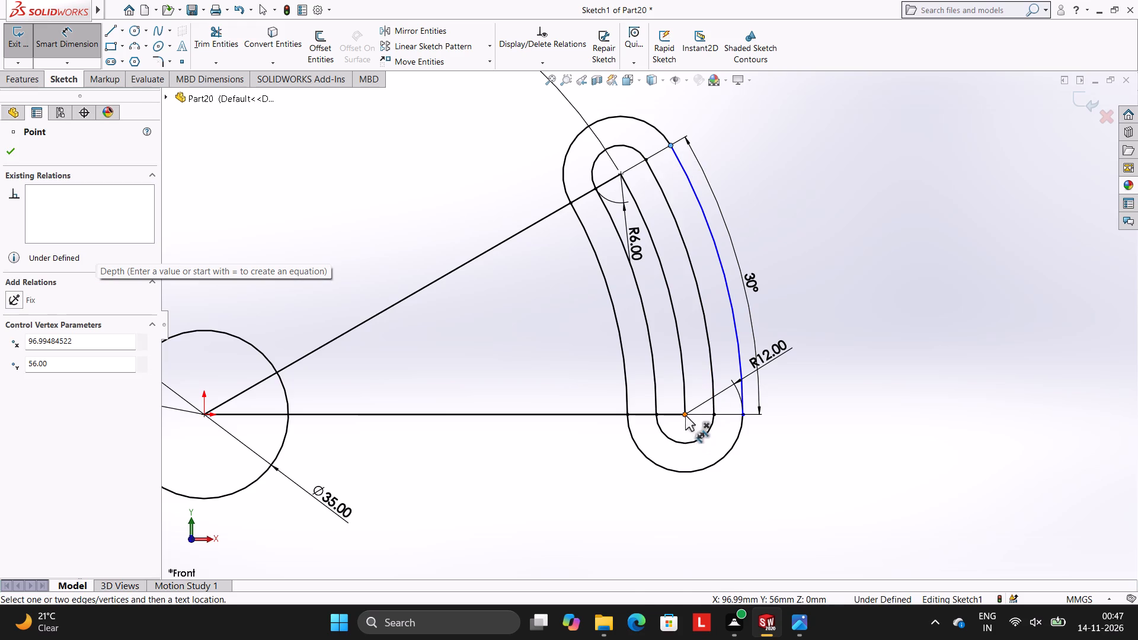
left_click(685, 415)
left_click(864, 285)
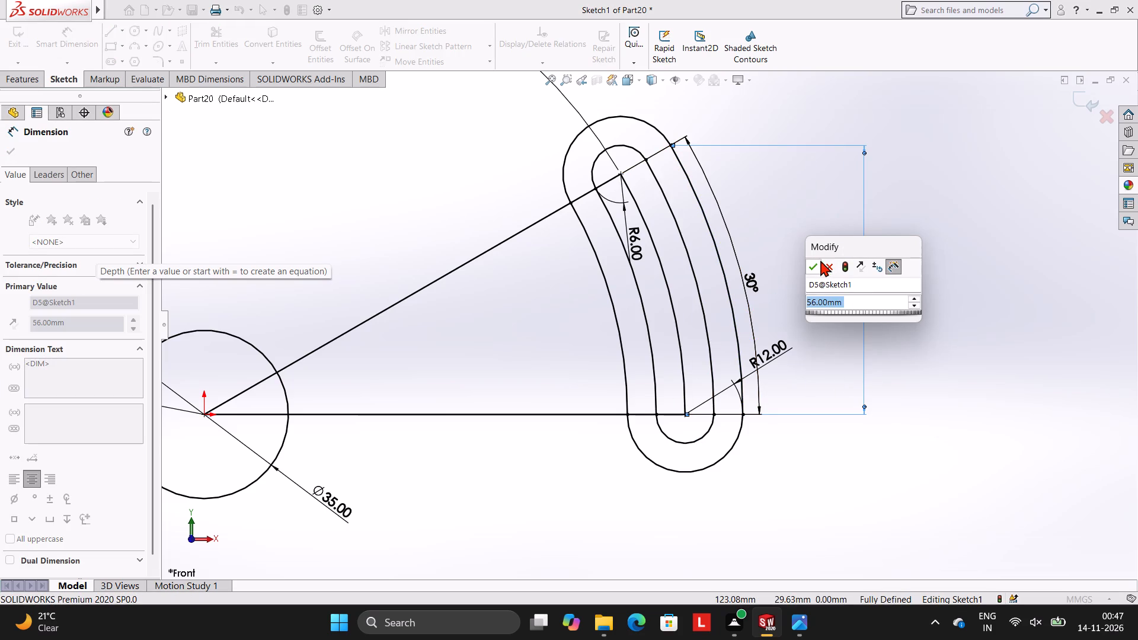
left_click(814, 261)
left_click(811, 242)
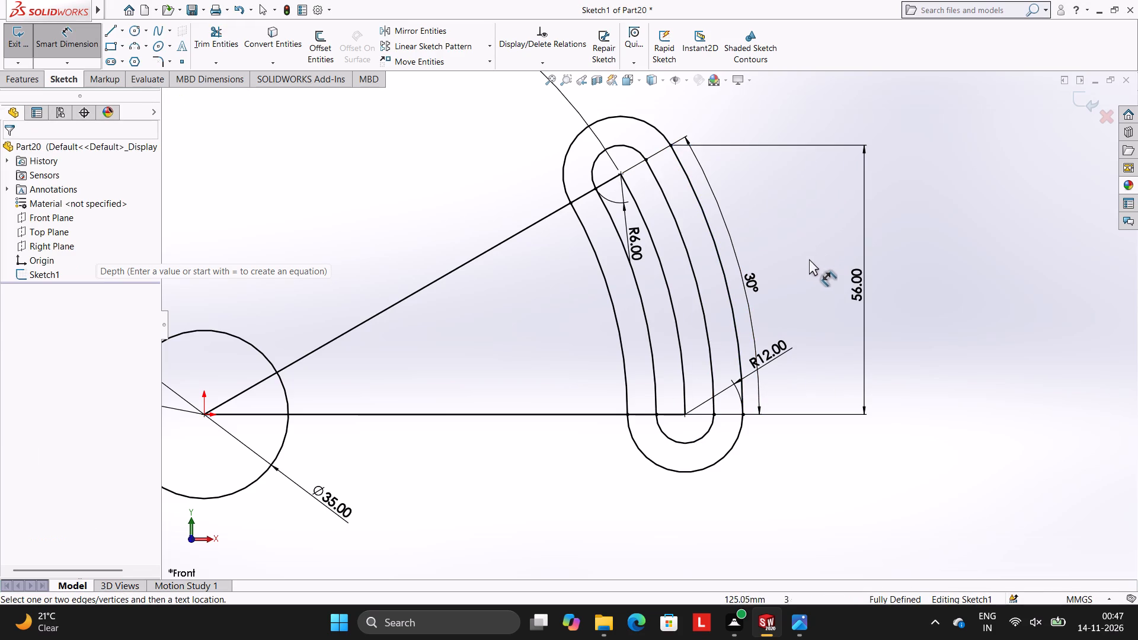
Draw a three-point arc of 175 mm radius from the top of the 35 mm circle to the upper outer end arc.
scroll(696, 356, "up", 2)
scroll(631, 331, "up", 1)
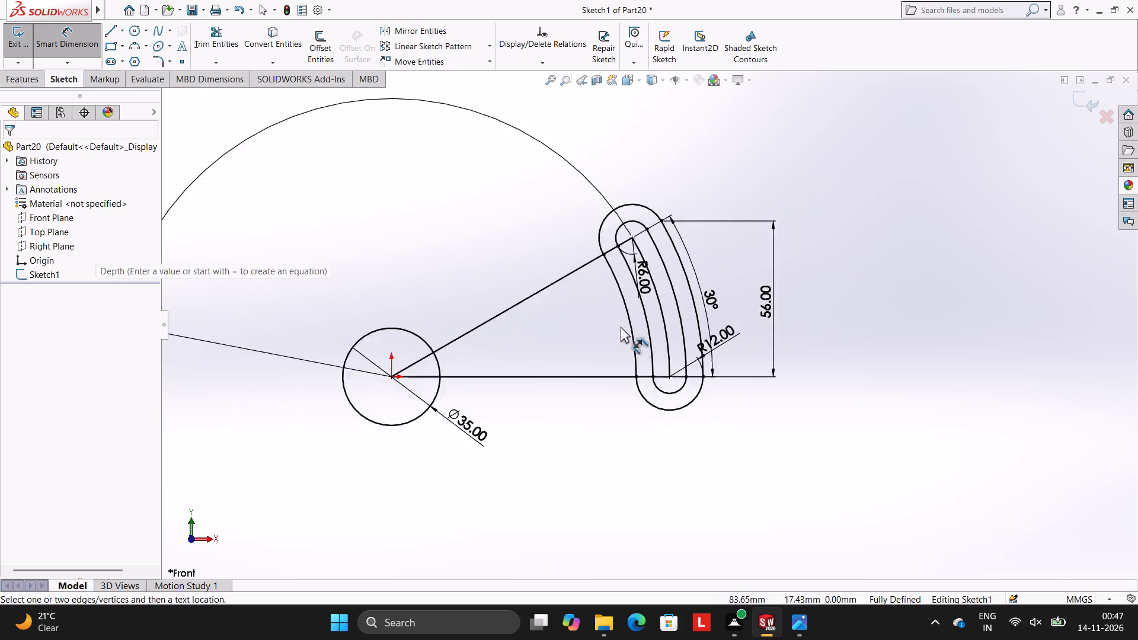
scroll(621, 327, "up", 2)
scroll(616, 318, "down", 2)
scroll(491, 370, "up", 1)
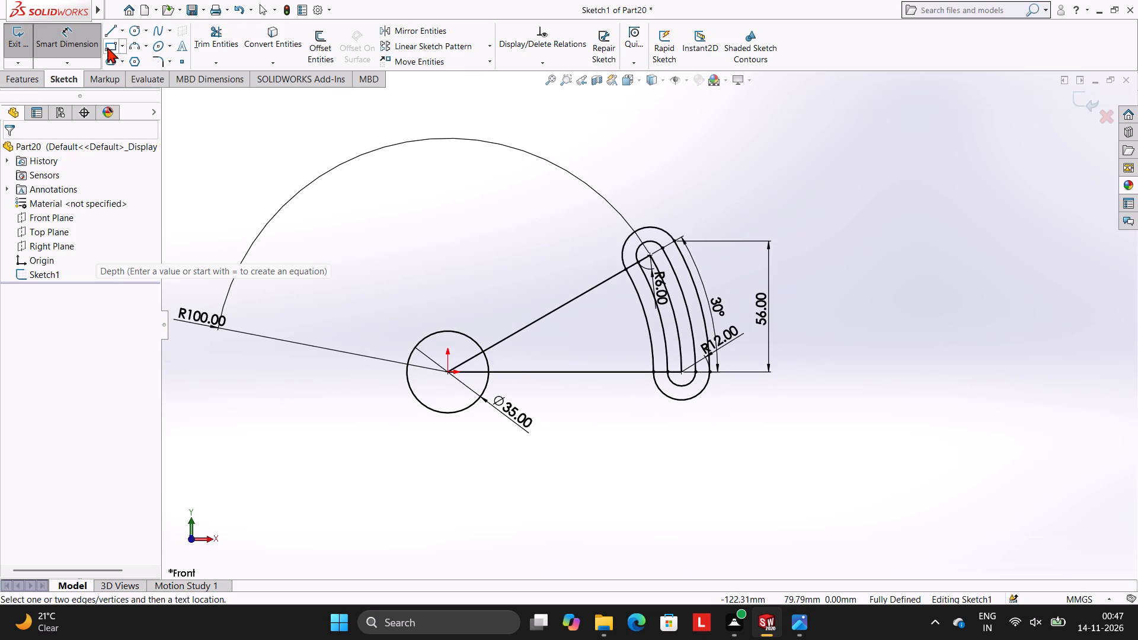
left_click(128, 45)
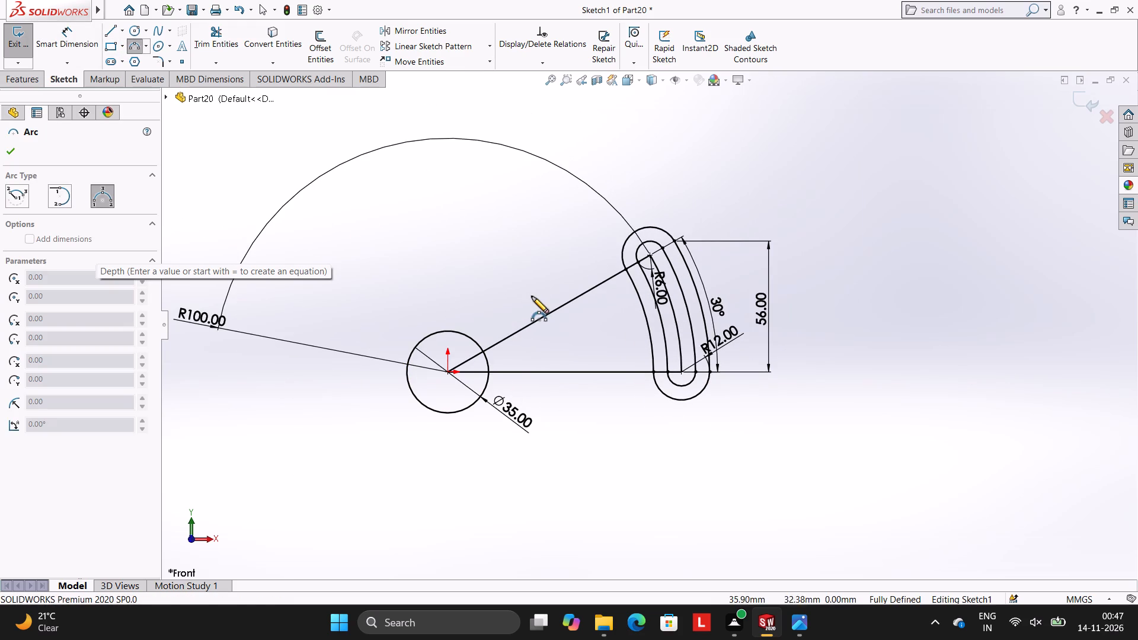
left_click(429, 334)
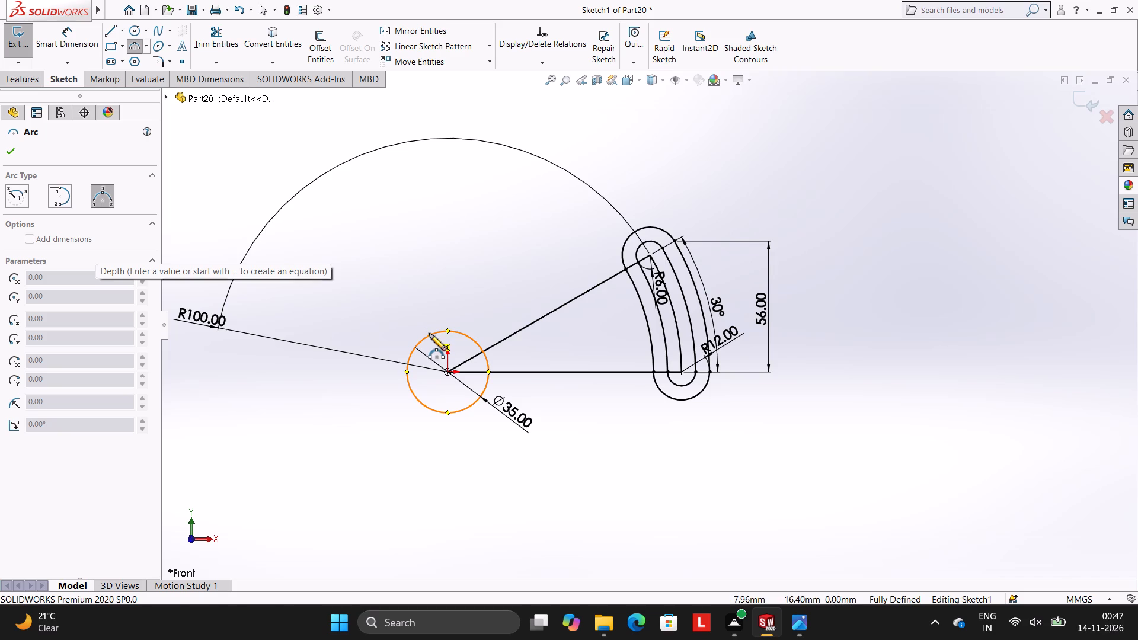
left_click(631, 235)
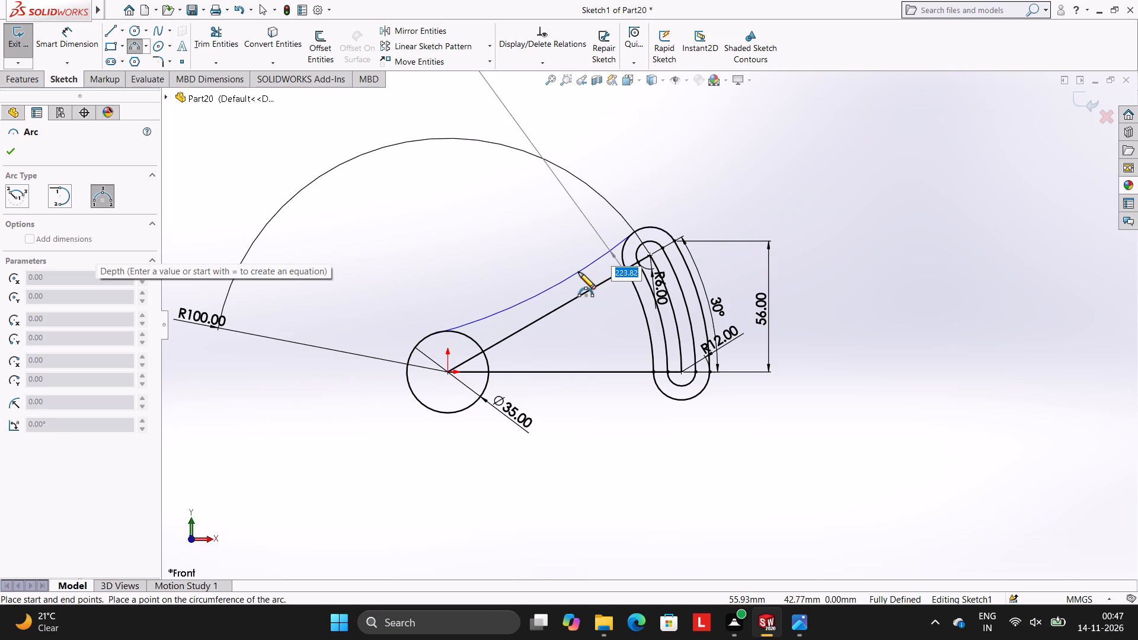
key("1")
type("75")
key("Return")
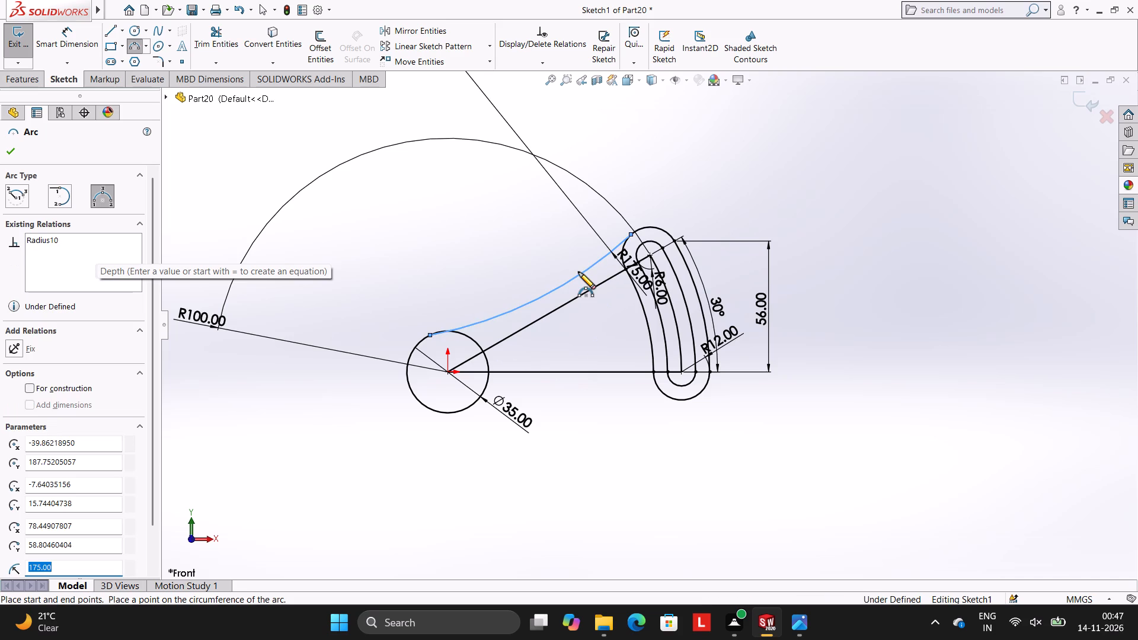
key("Escape")
key("Escape")
key("Escape")
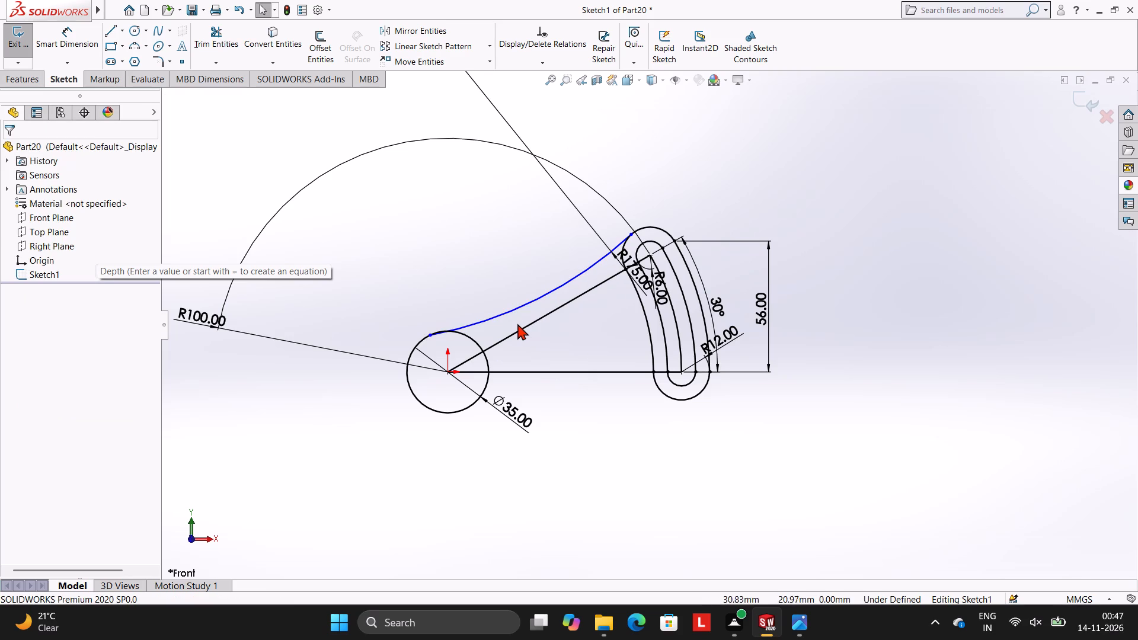
Make the 175 mm radius arc tangent to both the 35 mm circle and the upper outer end arc.
left_click(489, 318)
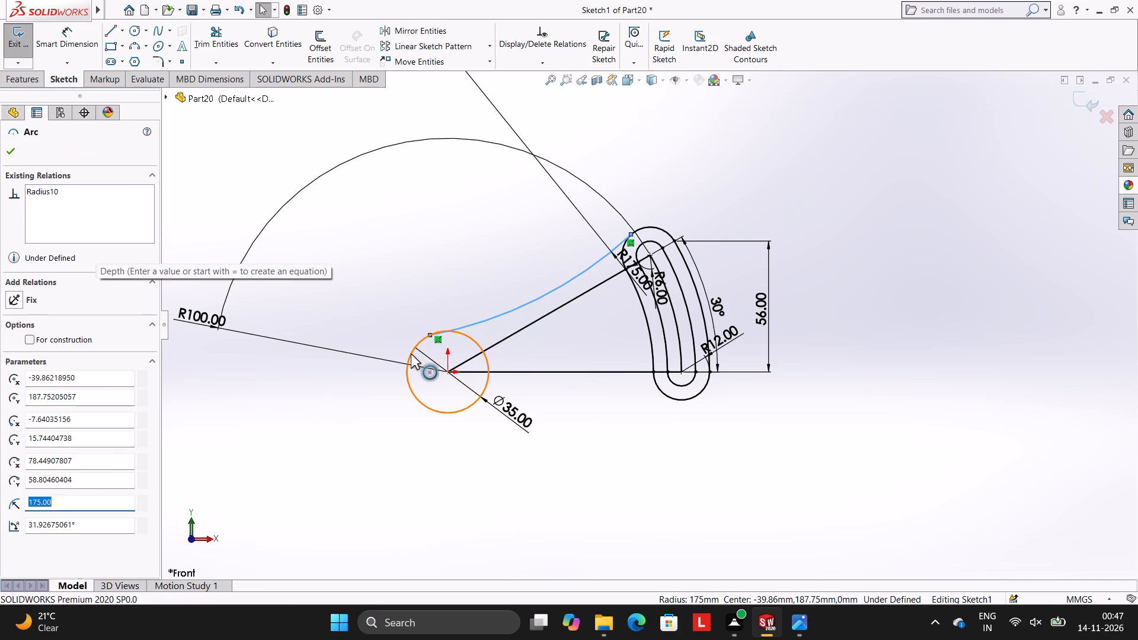
left_click(411, 354, "ctrl")
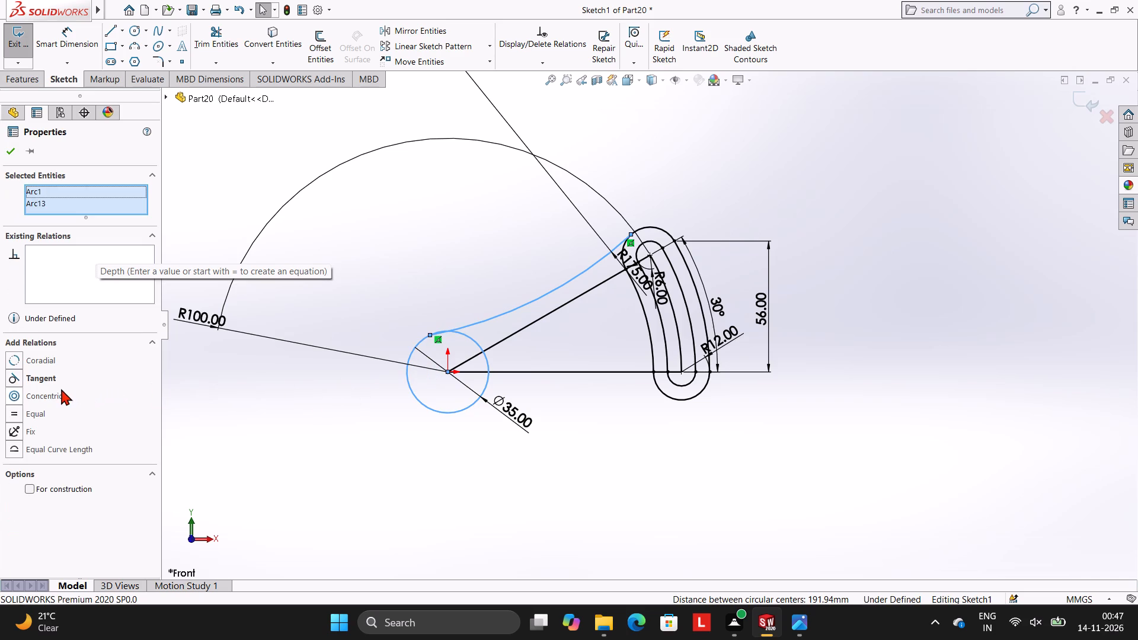
left_click(55, 380, "ctrl")
key("Escape")
key("Escape")
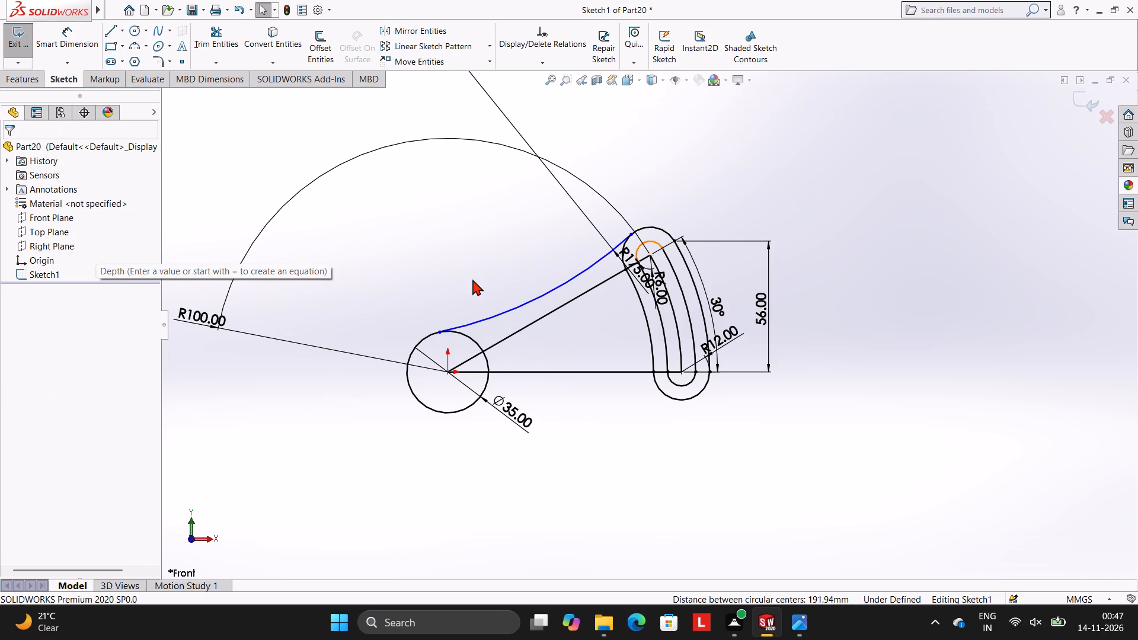
left_click(569, 282)
left_click(642, 227, "ctrl")
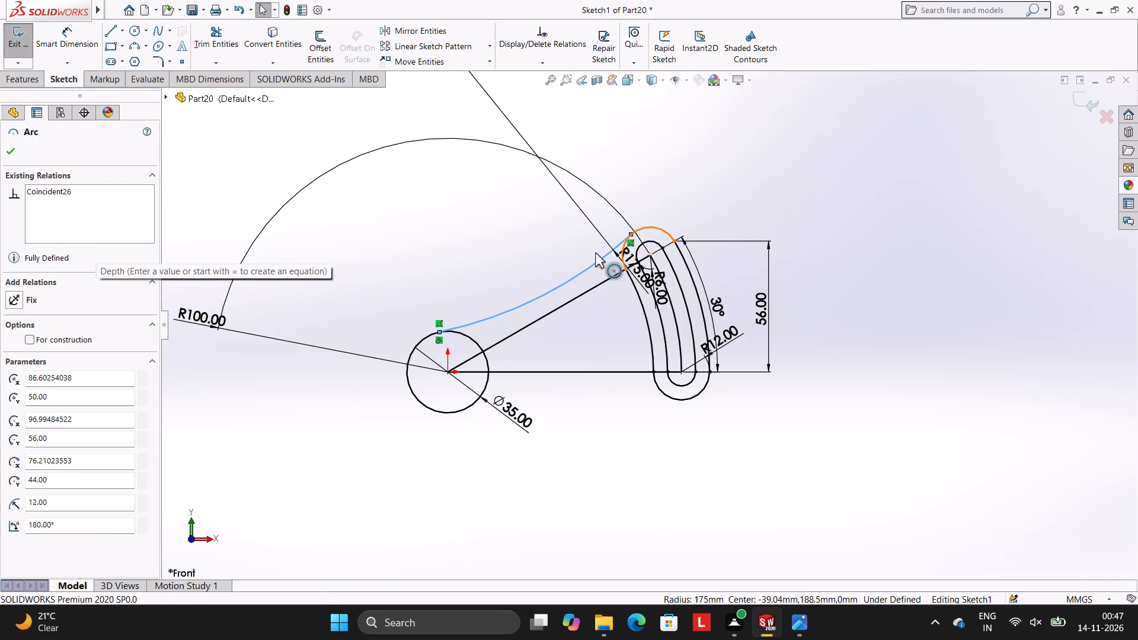
left_click(41, 377, "ctrl")
key("Escape")
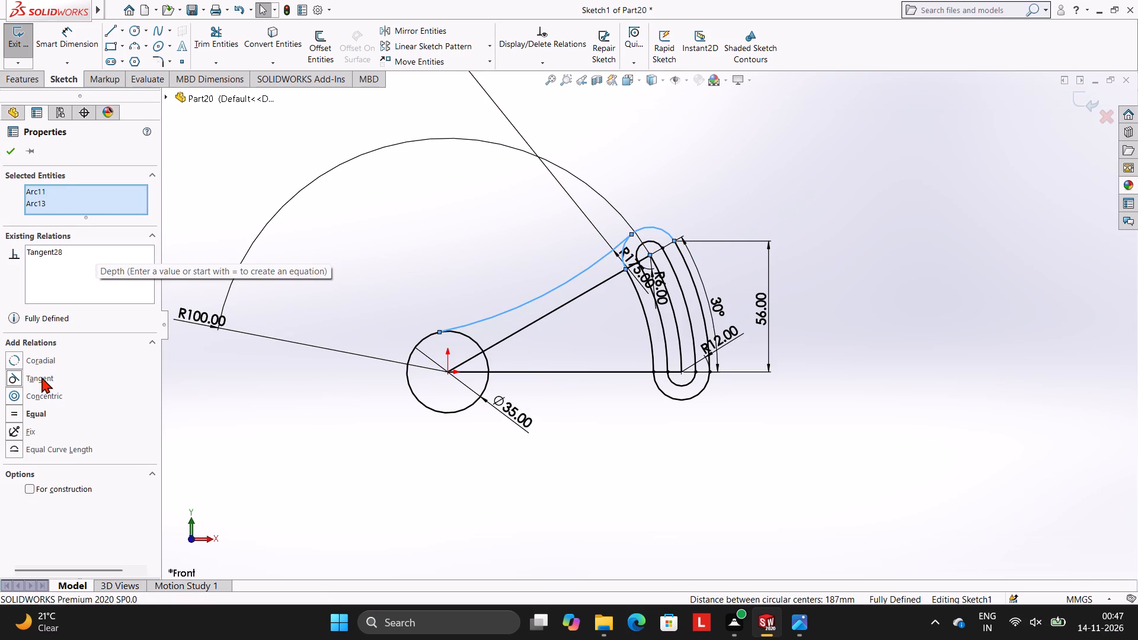
key("Escape")
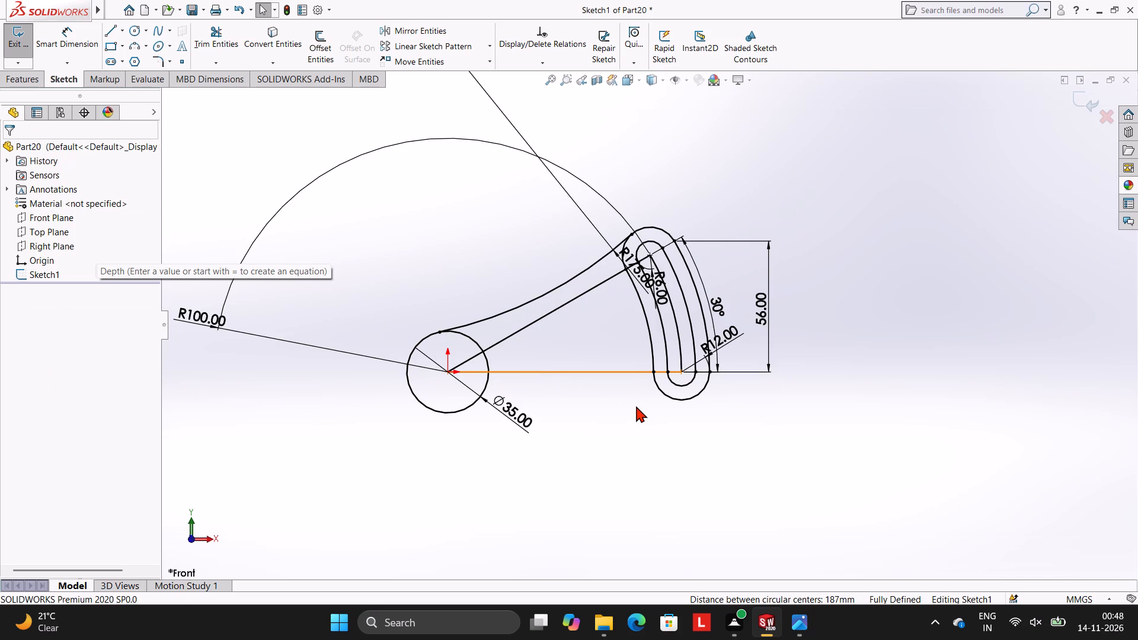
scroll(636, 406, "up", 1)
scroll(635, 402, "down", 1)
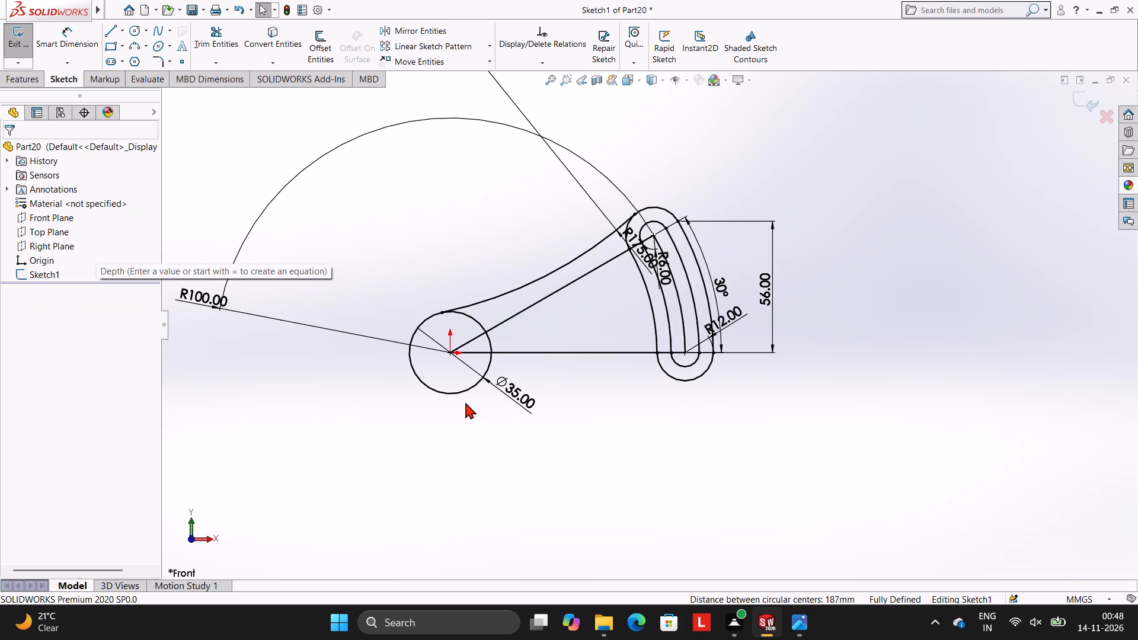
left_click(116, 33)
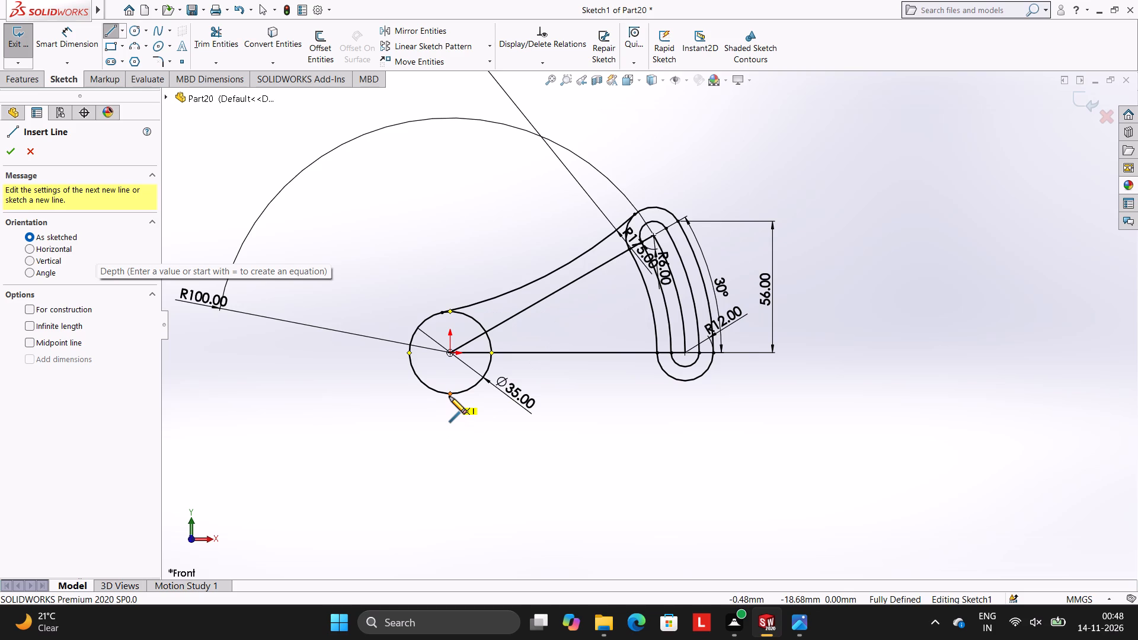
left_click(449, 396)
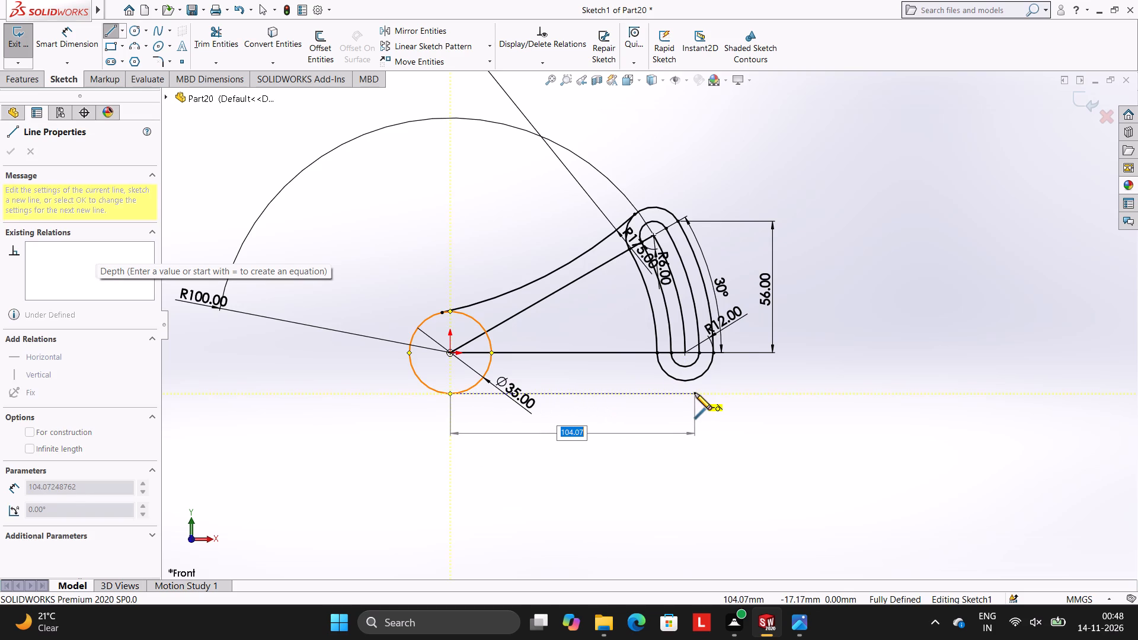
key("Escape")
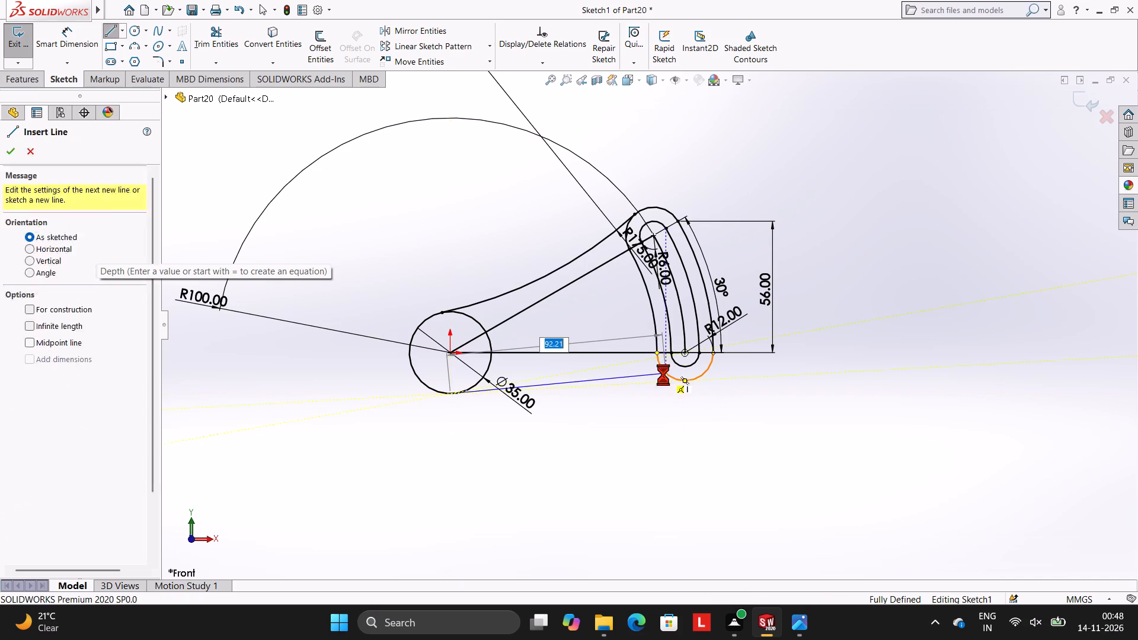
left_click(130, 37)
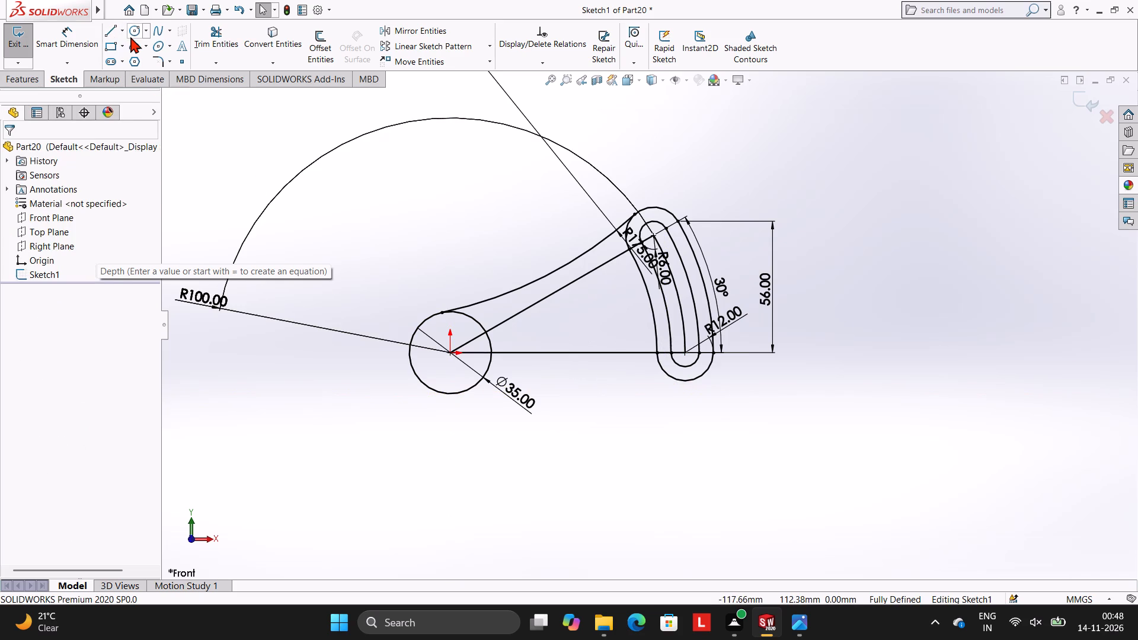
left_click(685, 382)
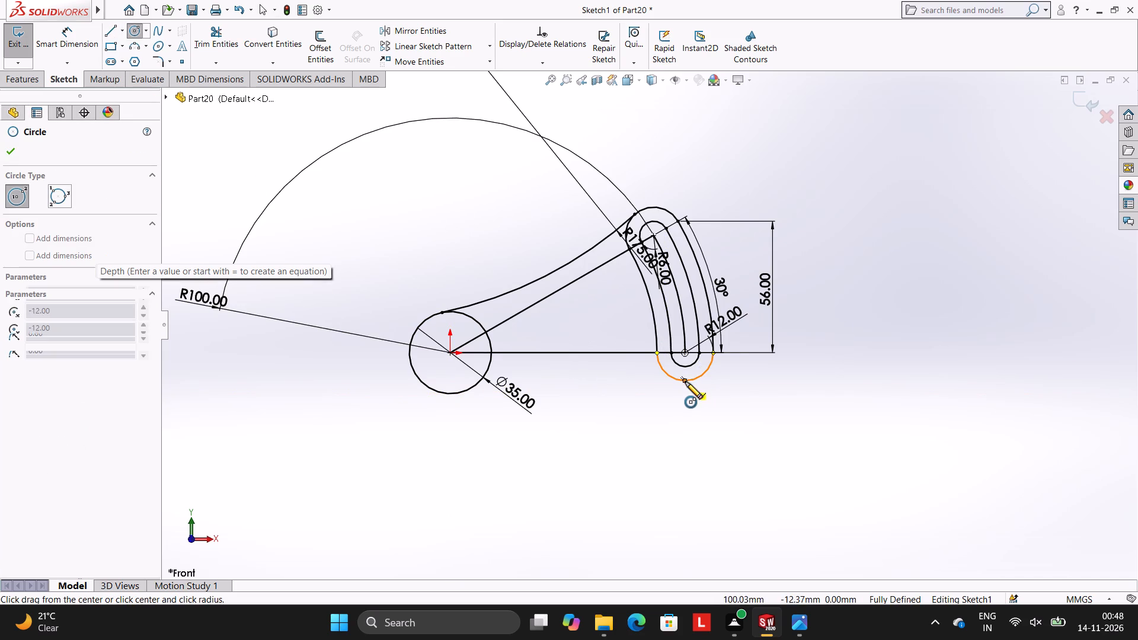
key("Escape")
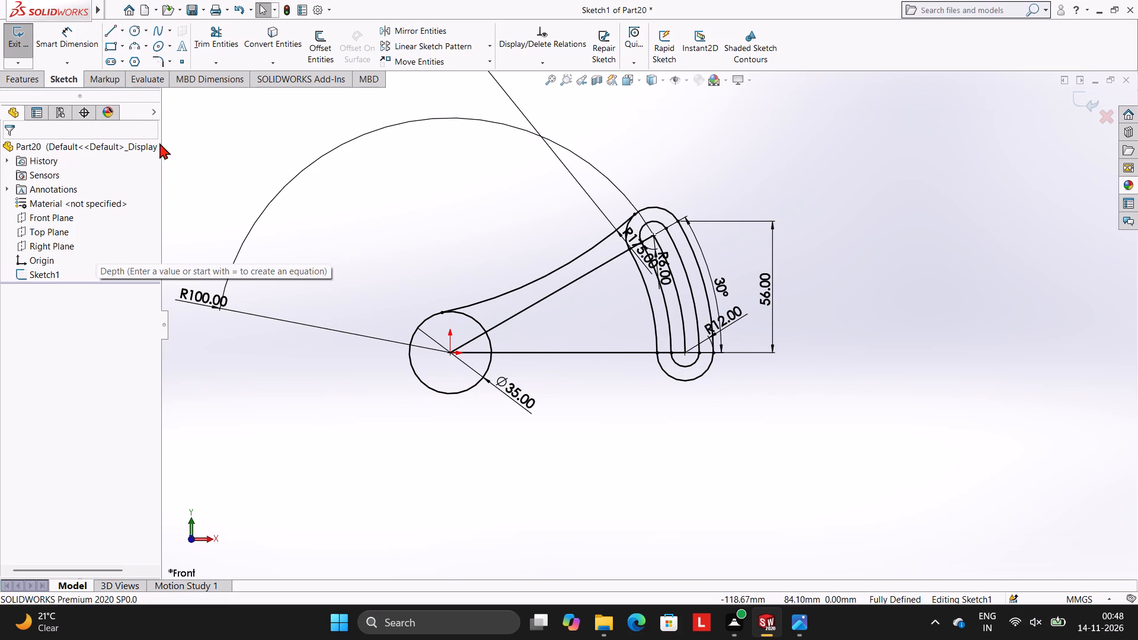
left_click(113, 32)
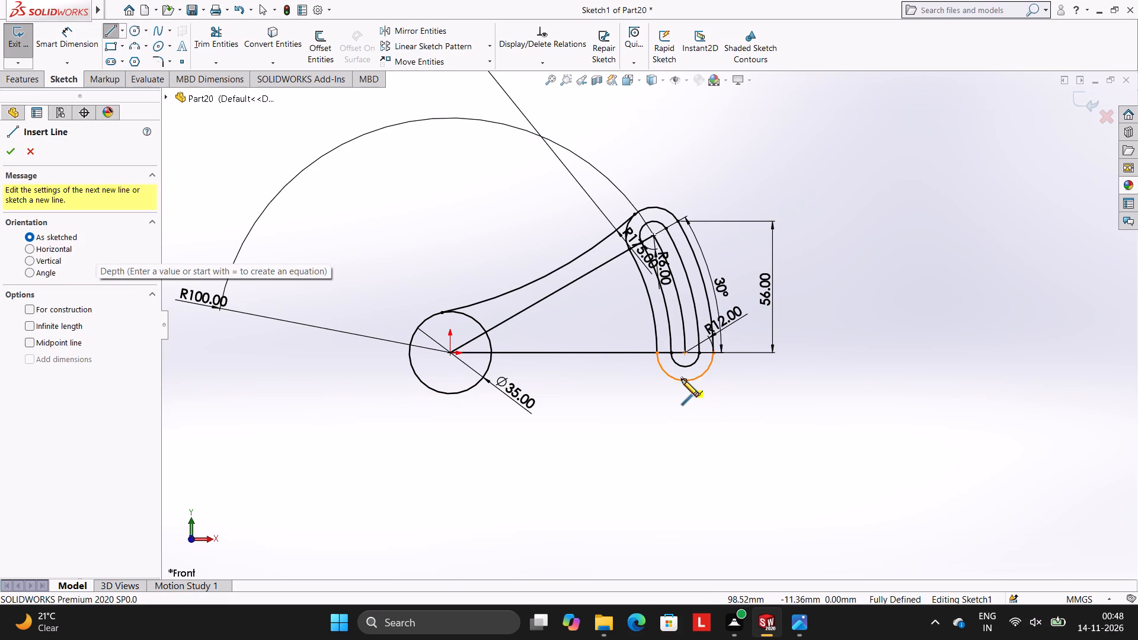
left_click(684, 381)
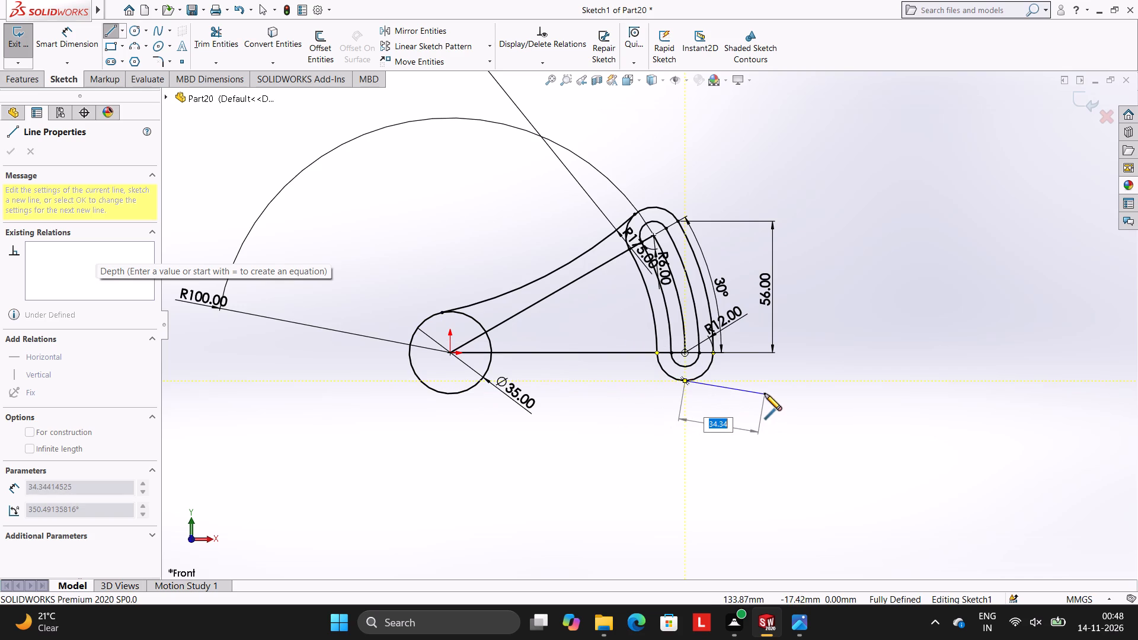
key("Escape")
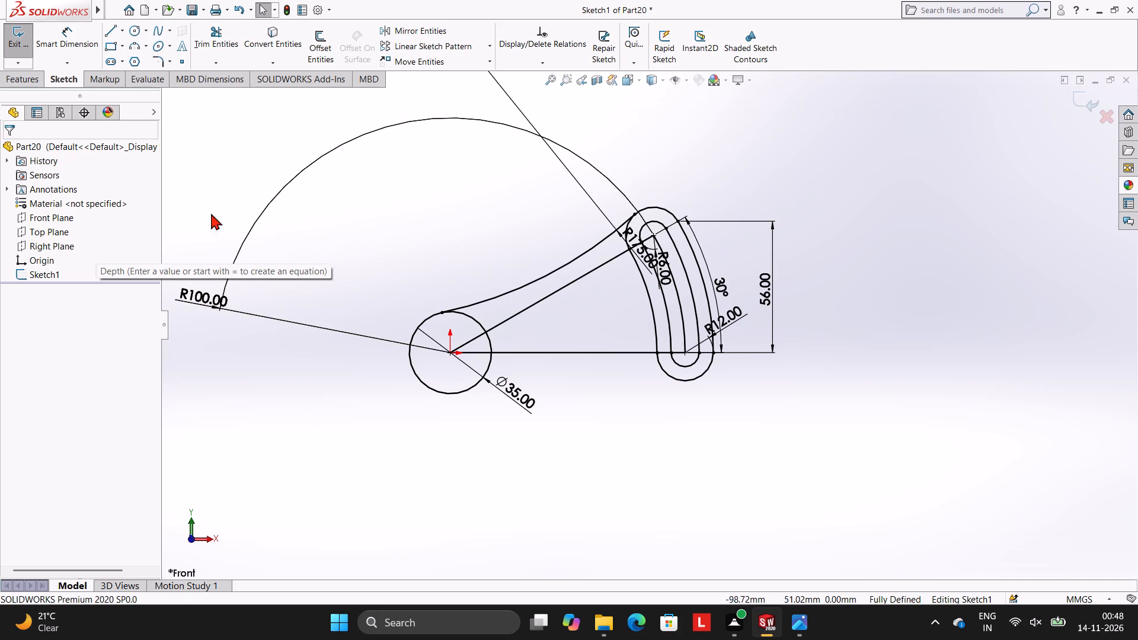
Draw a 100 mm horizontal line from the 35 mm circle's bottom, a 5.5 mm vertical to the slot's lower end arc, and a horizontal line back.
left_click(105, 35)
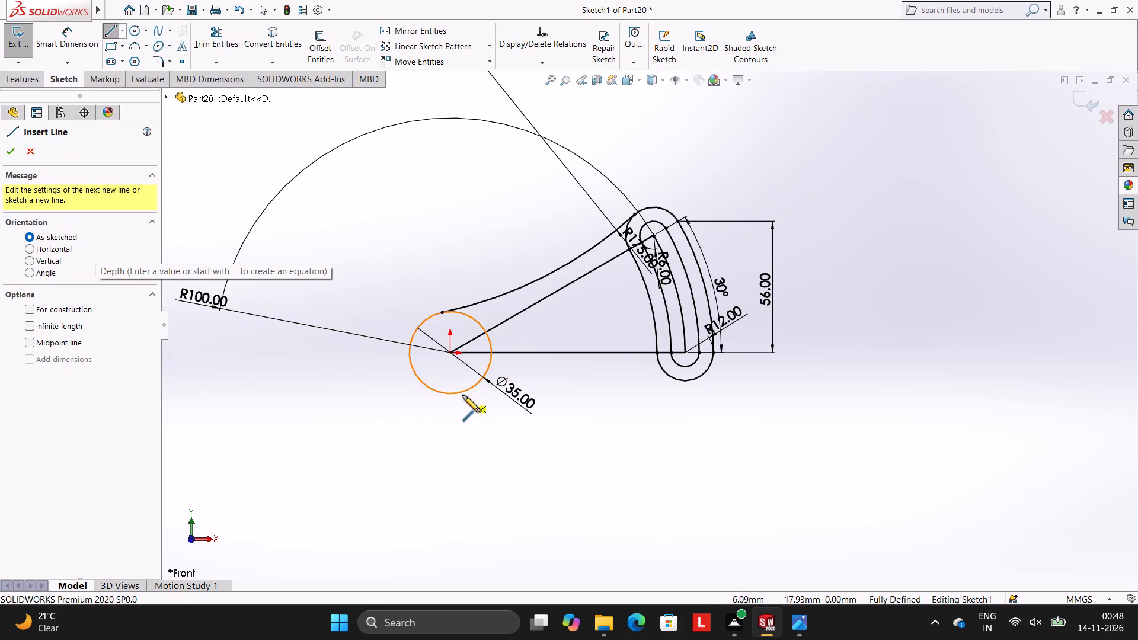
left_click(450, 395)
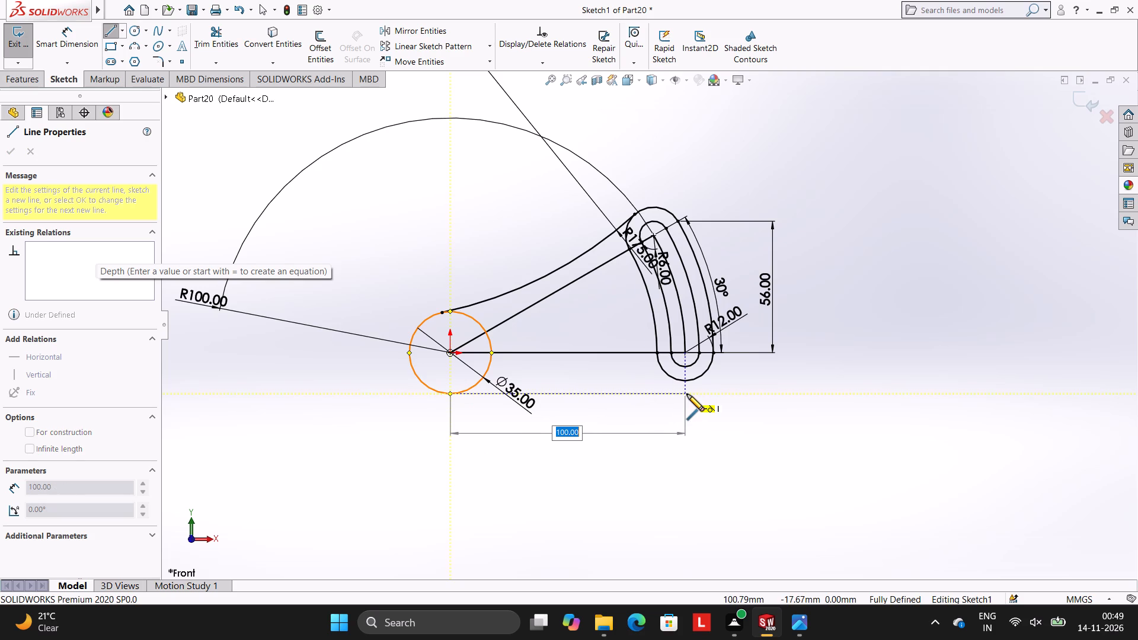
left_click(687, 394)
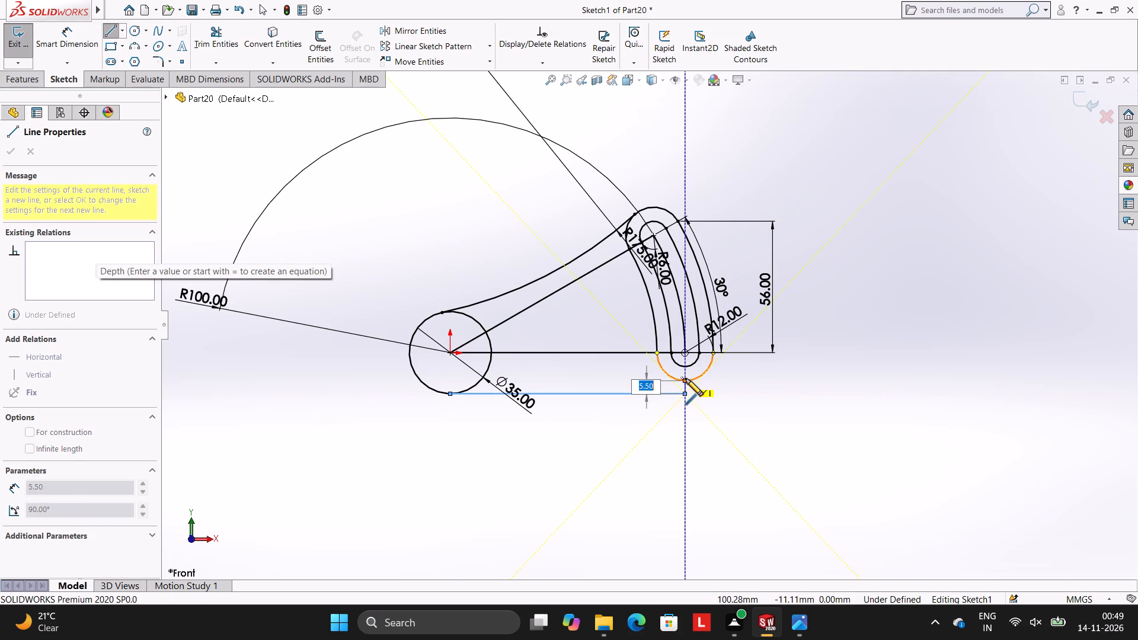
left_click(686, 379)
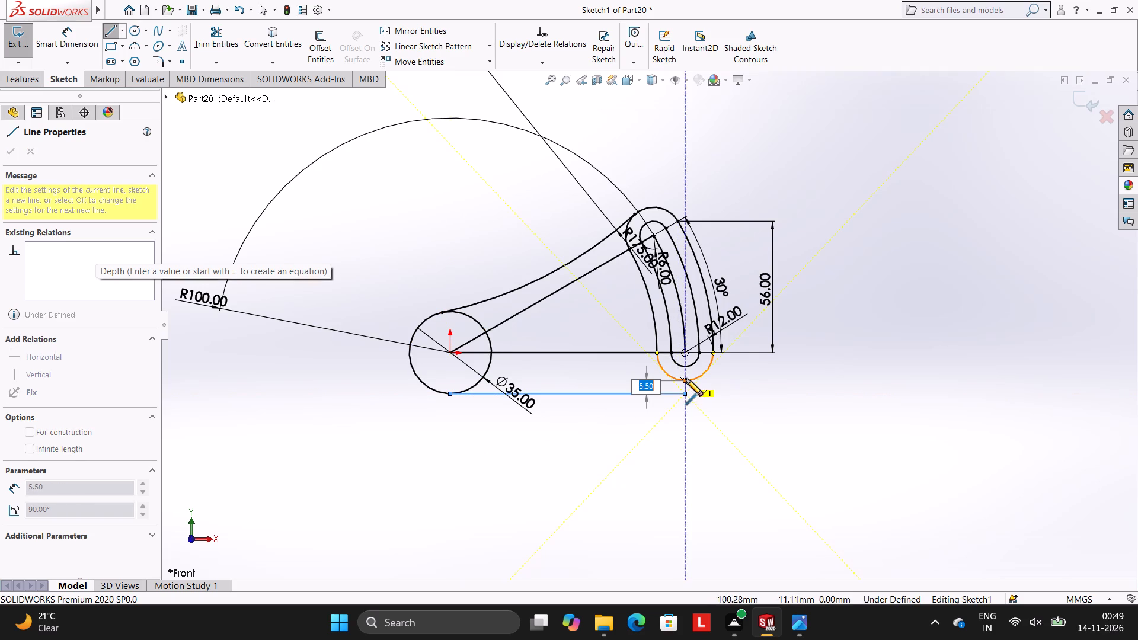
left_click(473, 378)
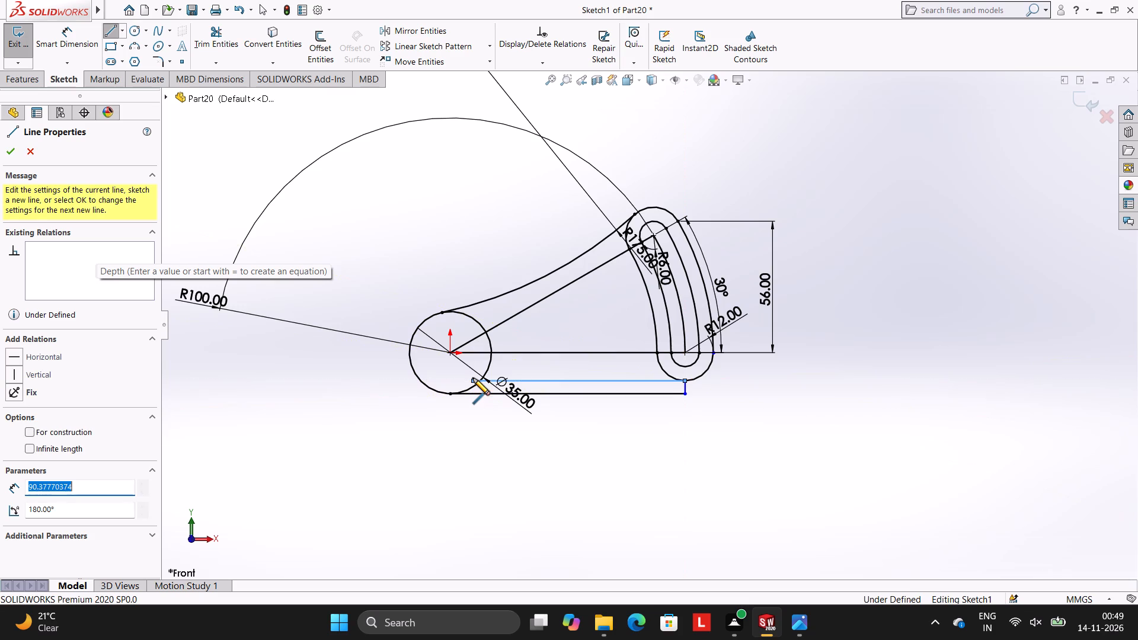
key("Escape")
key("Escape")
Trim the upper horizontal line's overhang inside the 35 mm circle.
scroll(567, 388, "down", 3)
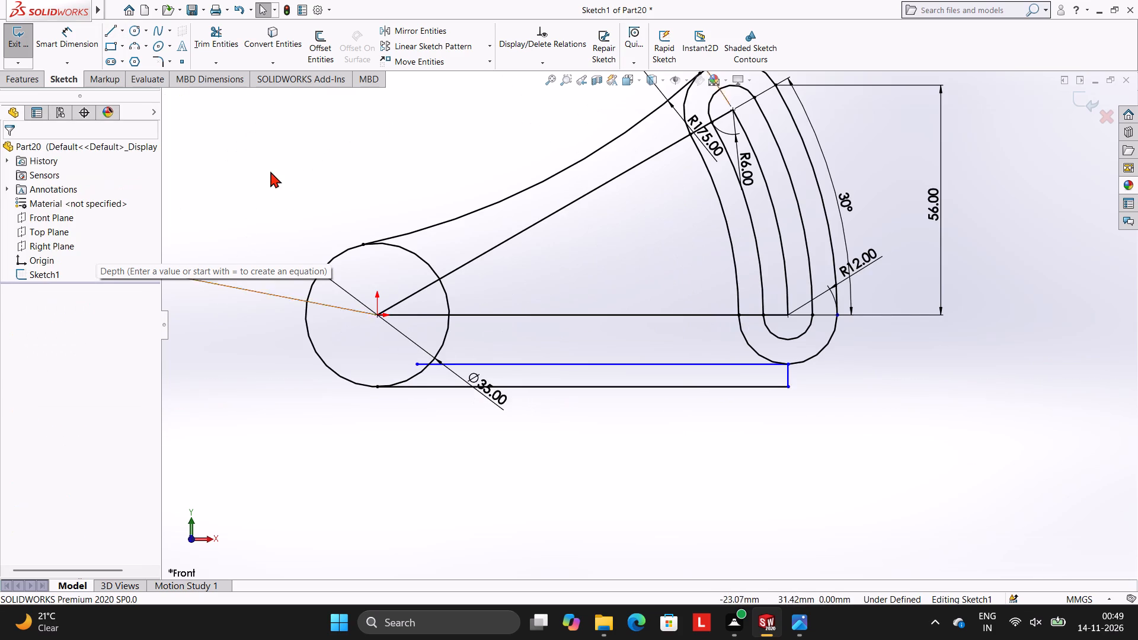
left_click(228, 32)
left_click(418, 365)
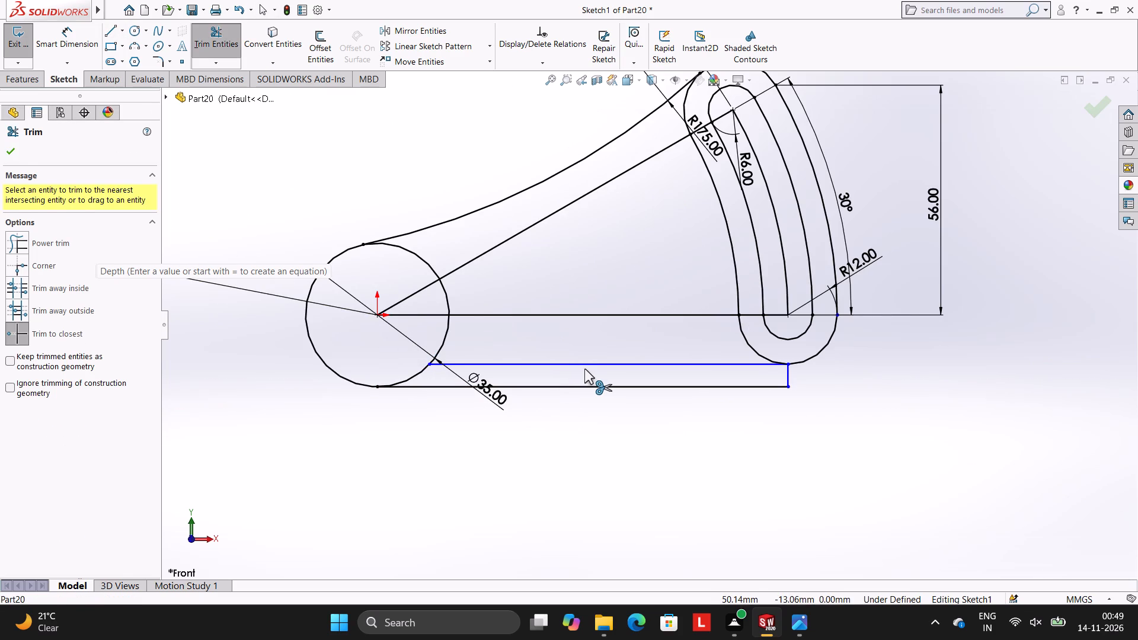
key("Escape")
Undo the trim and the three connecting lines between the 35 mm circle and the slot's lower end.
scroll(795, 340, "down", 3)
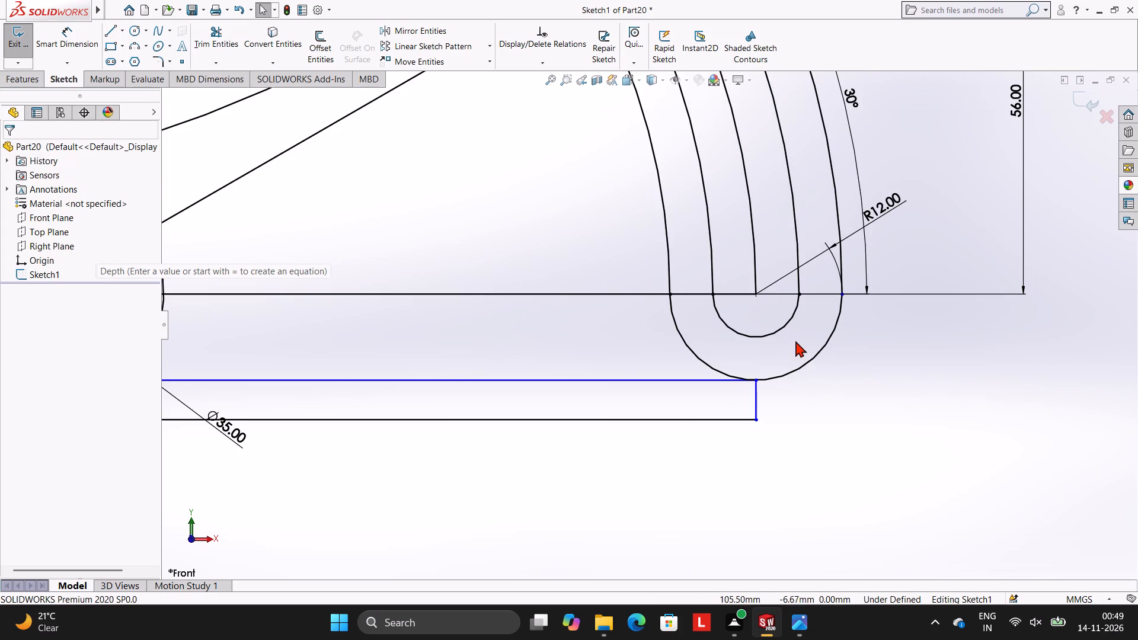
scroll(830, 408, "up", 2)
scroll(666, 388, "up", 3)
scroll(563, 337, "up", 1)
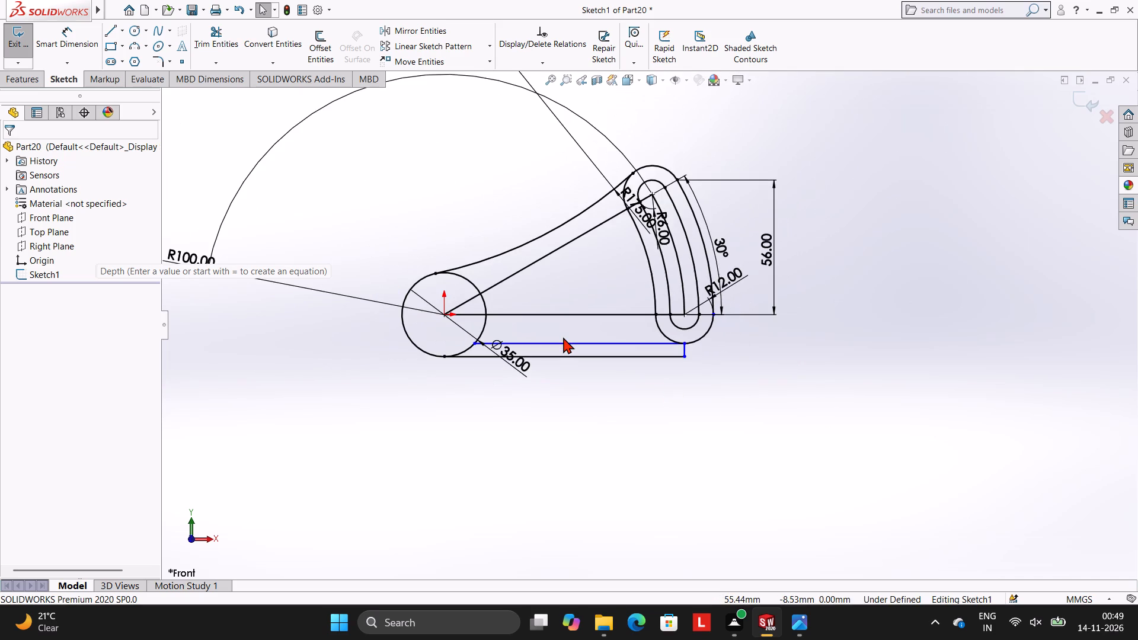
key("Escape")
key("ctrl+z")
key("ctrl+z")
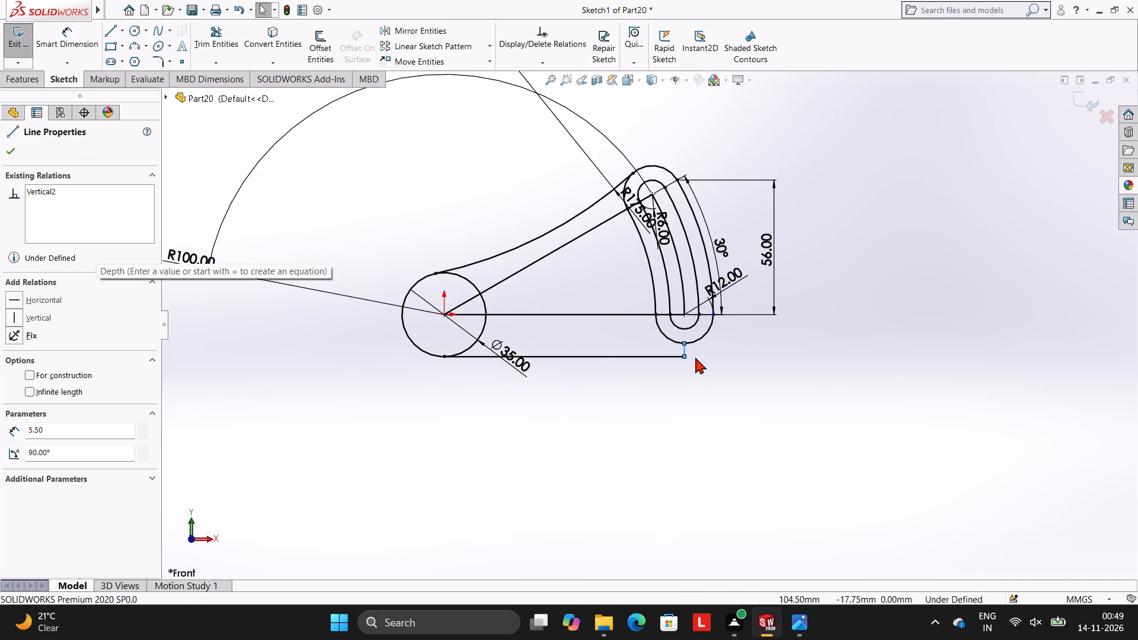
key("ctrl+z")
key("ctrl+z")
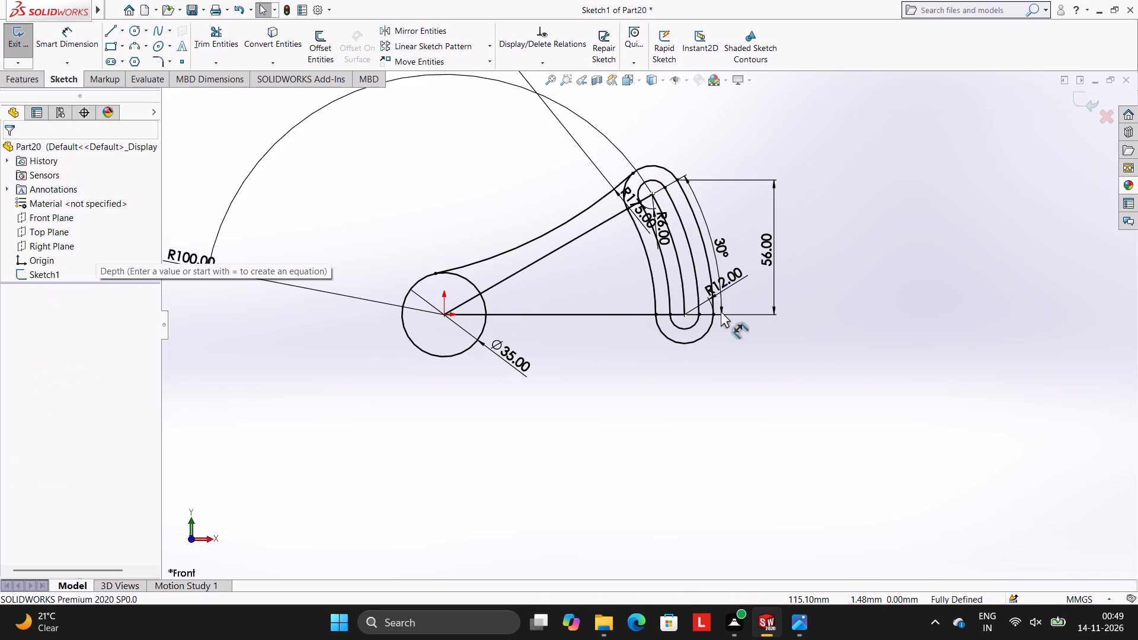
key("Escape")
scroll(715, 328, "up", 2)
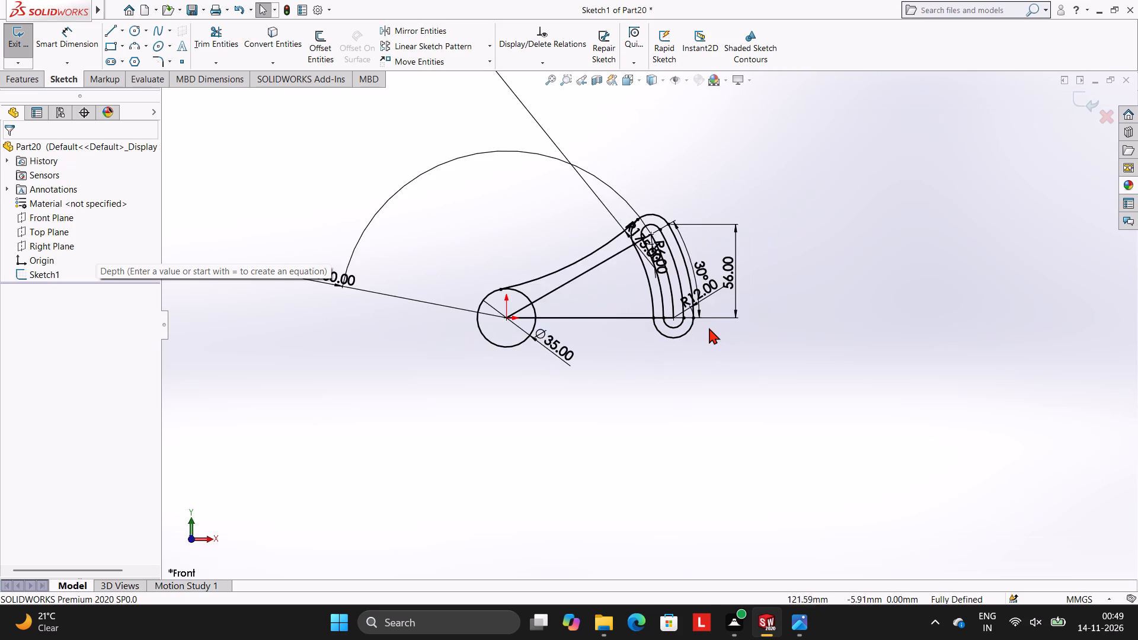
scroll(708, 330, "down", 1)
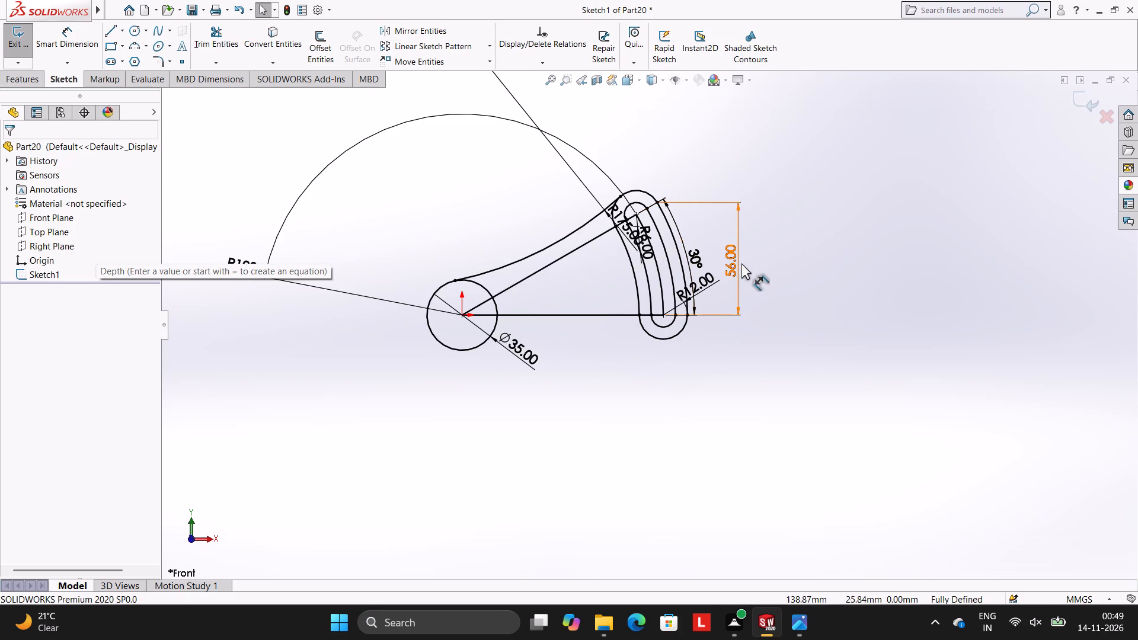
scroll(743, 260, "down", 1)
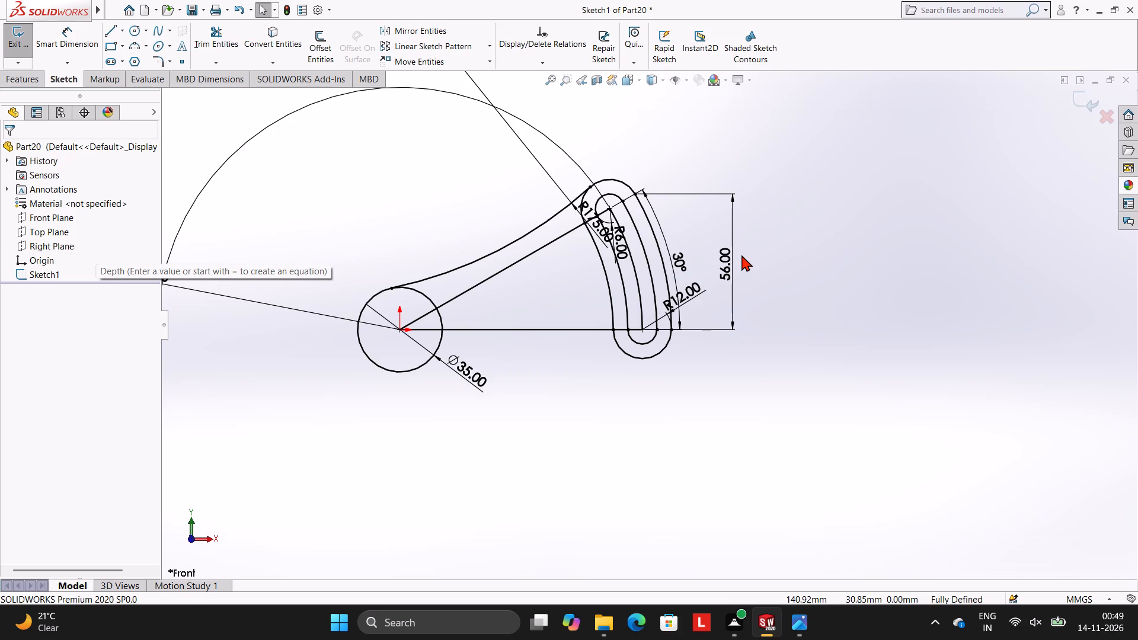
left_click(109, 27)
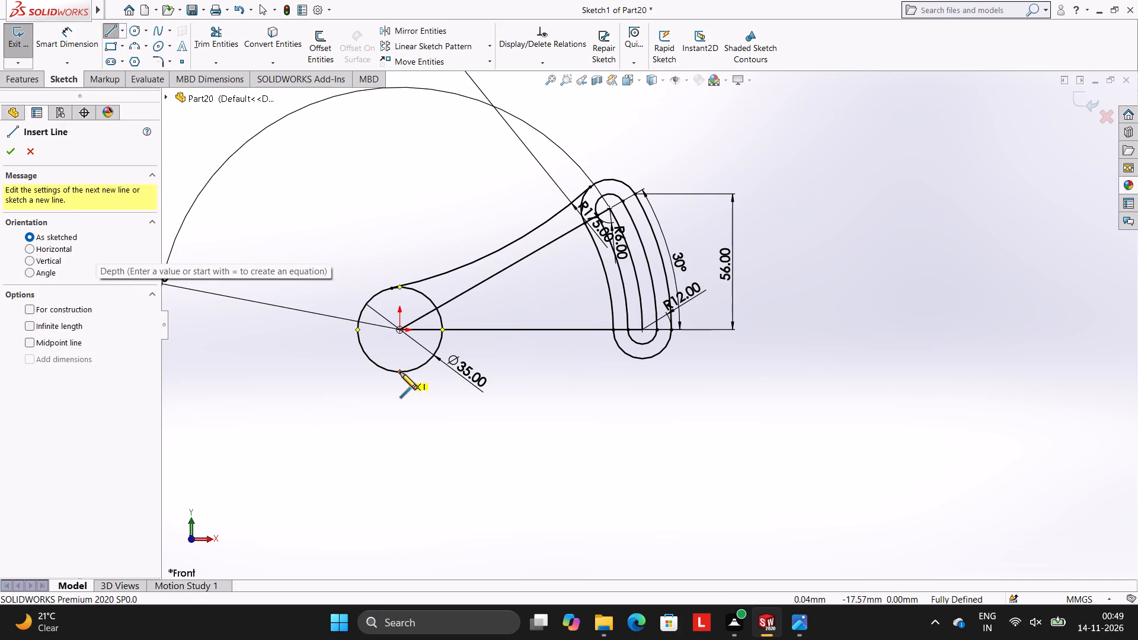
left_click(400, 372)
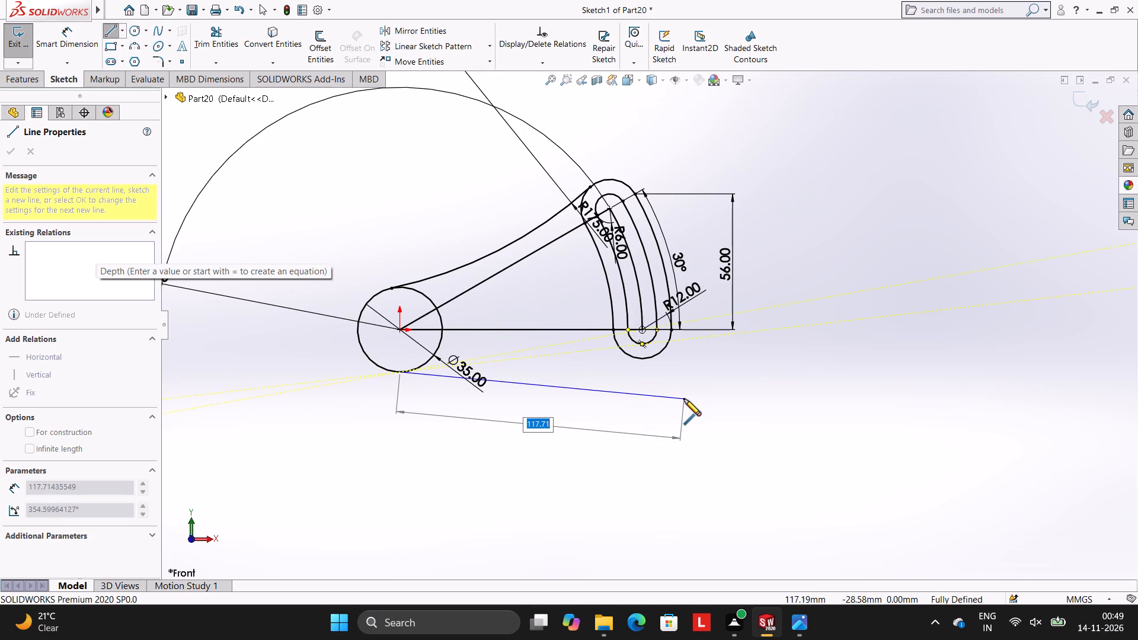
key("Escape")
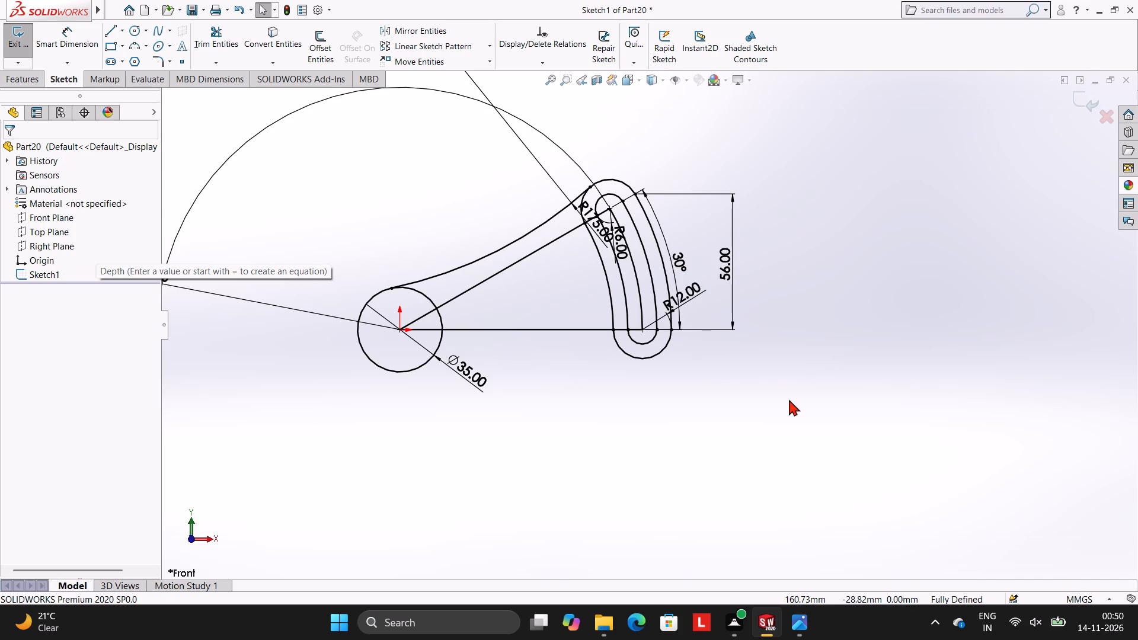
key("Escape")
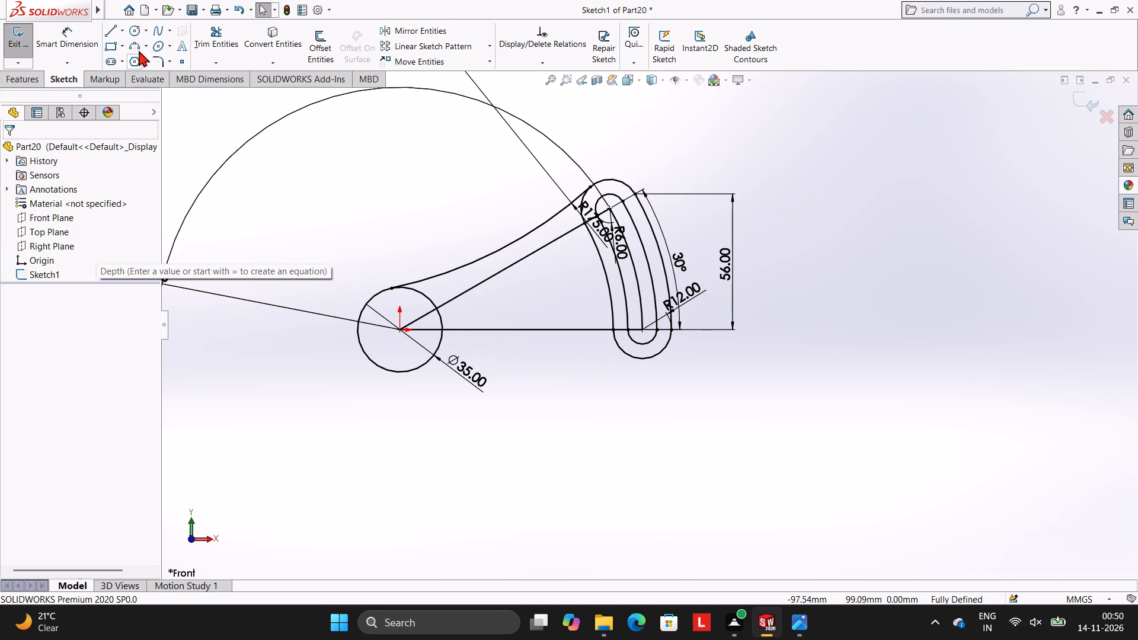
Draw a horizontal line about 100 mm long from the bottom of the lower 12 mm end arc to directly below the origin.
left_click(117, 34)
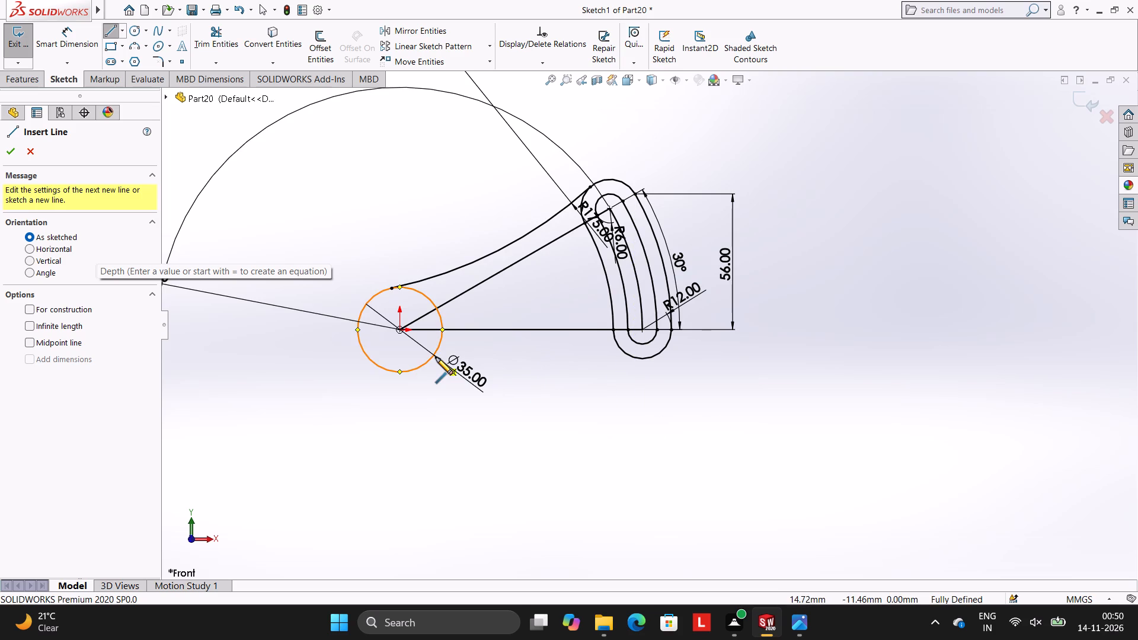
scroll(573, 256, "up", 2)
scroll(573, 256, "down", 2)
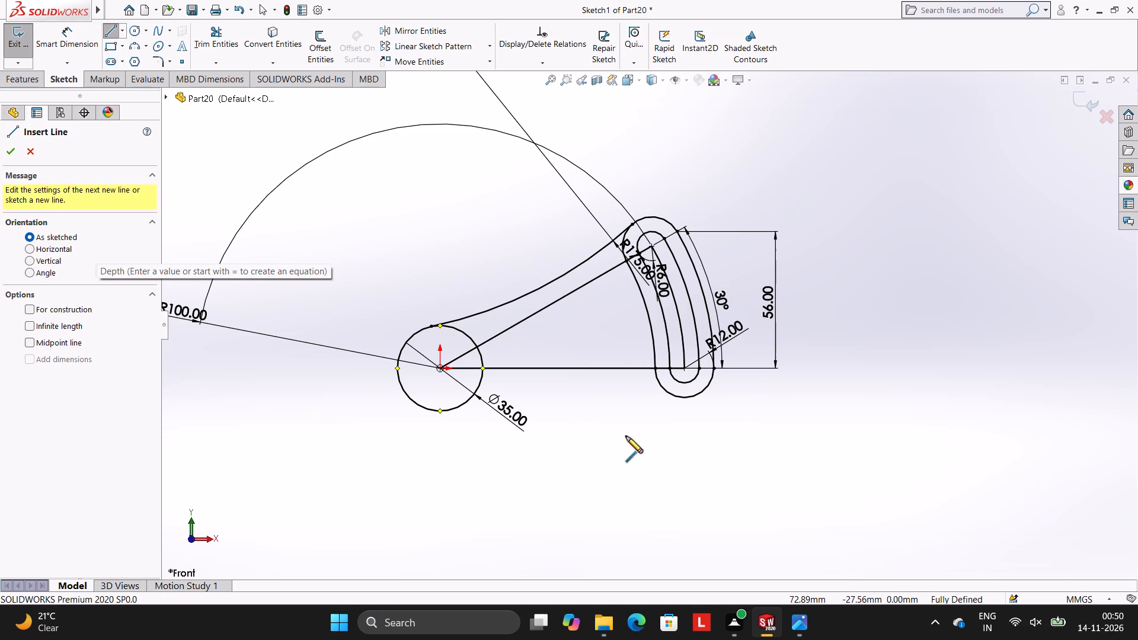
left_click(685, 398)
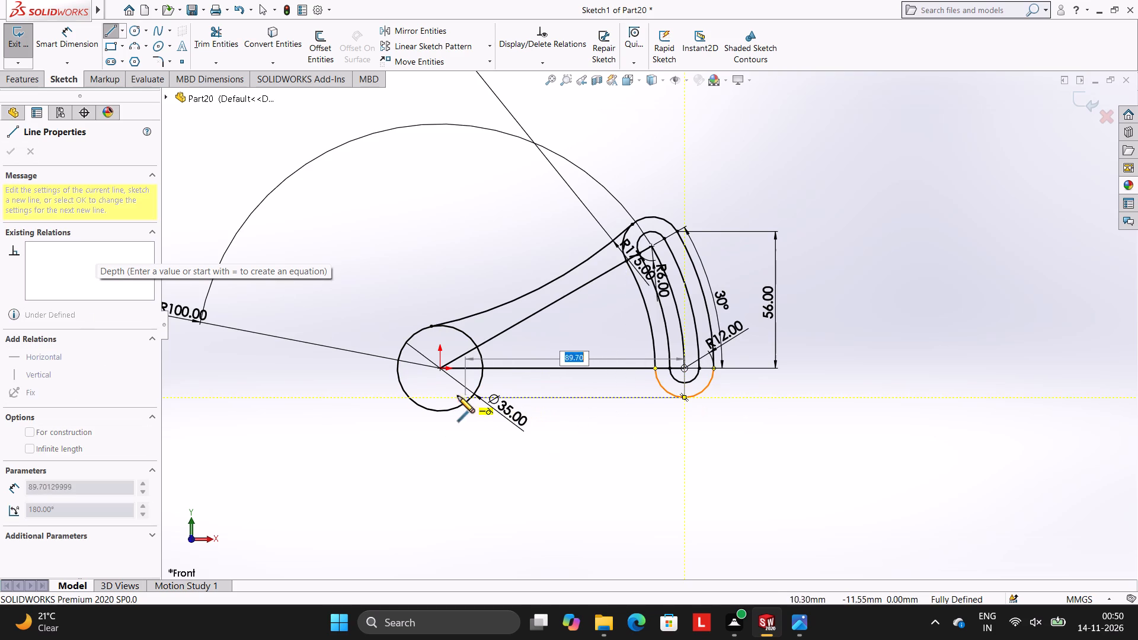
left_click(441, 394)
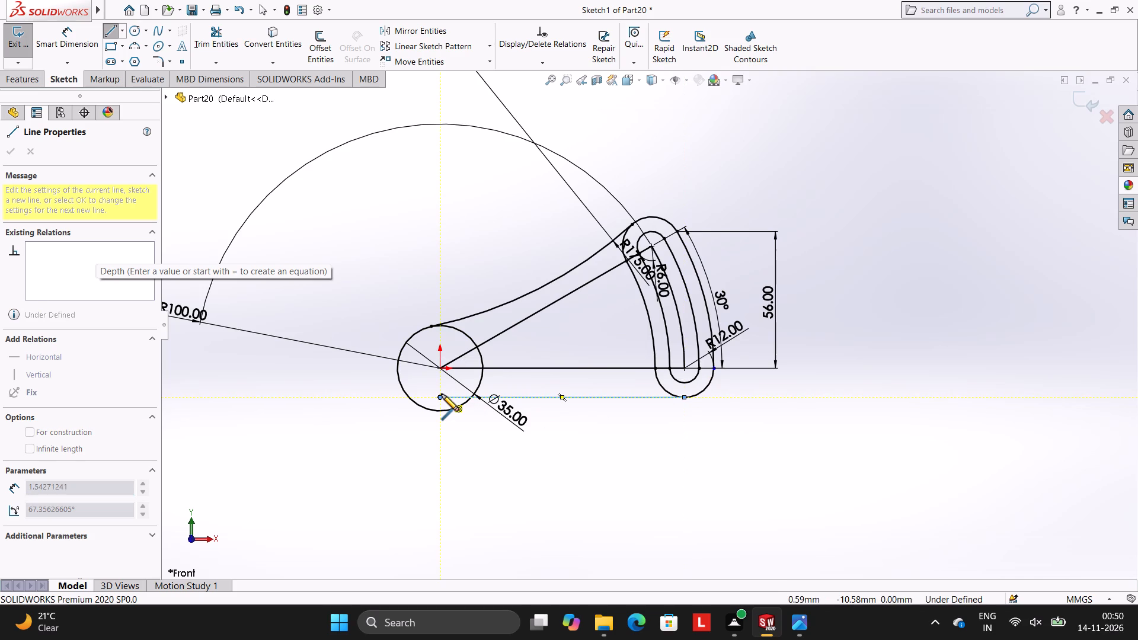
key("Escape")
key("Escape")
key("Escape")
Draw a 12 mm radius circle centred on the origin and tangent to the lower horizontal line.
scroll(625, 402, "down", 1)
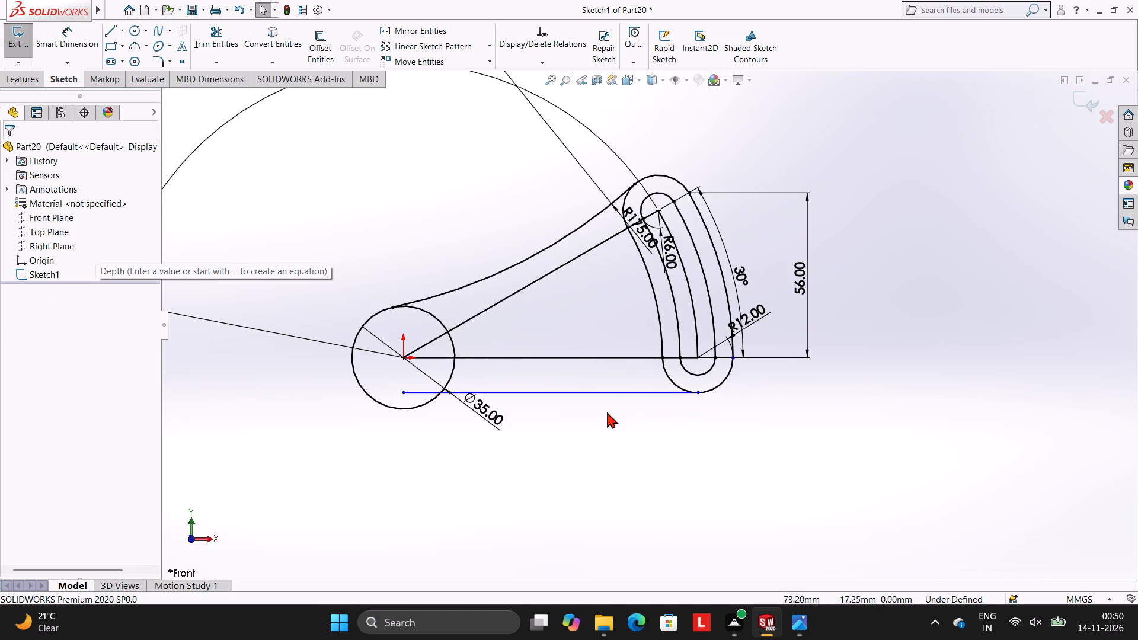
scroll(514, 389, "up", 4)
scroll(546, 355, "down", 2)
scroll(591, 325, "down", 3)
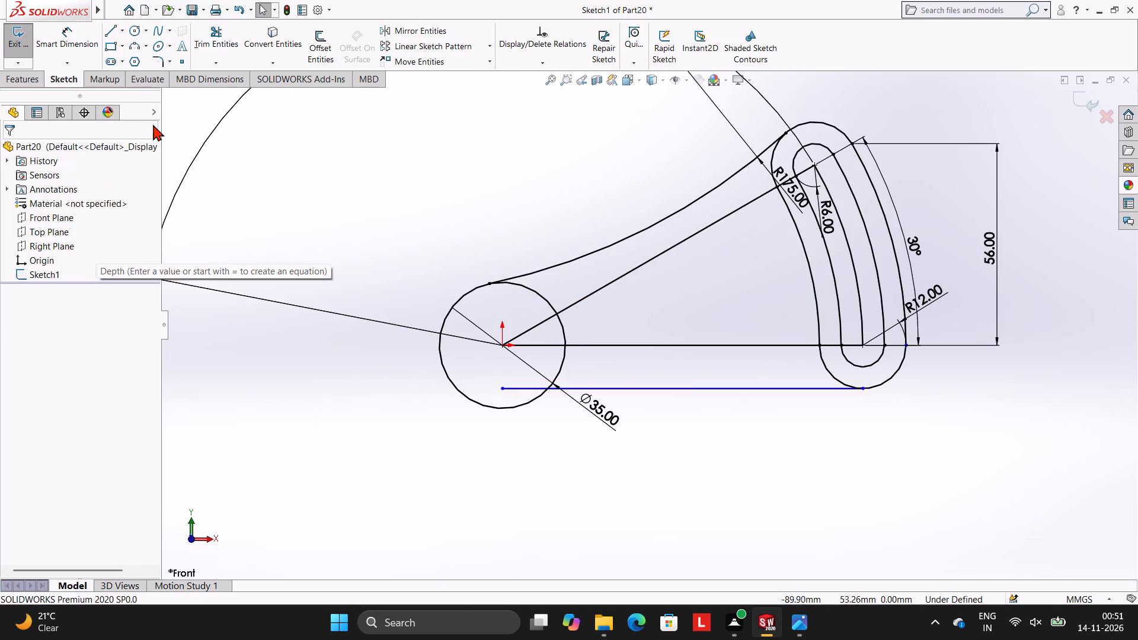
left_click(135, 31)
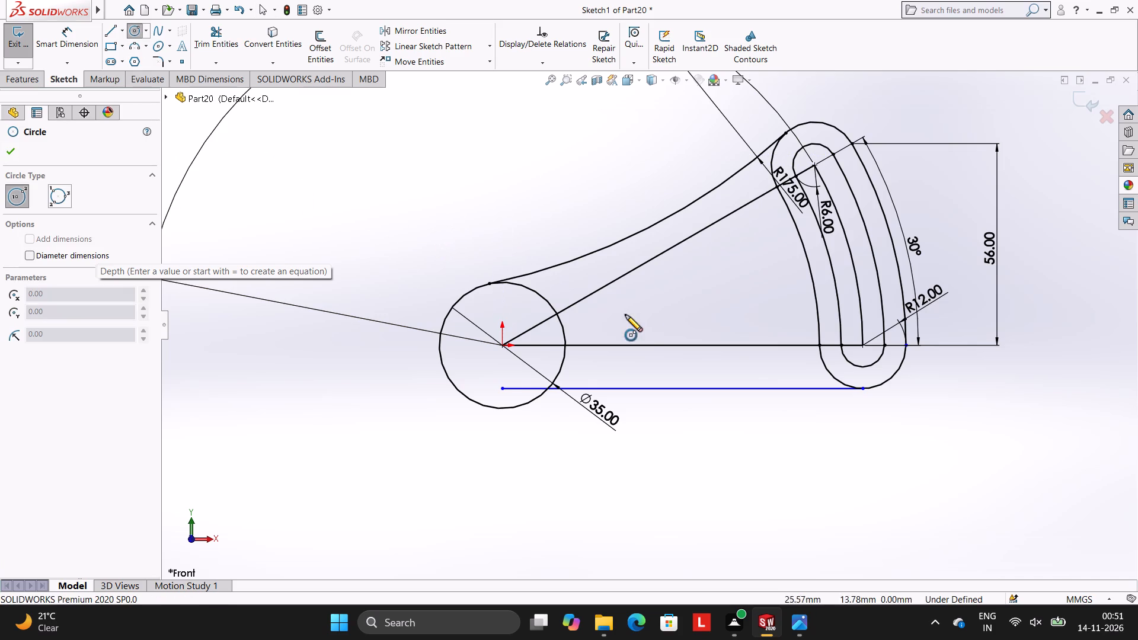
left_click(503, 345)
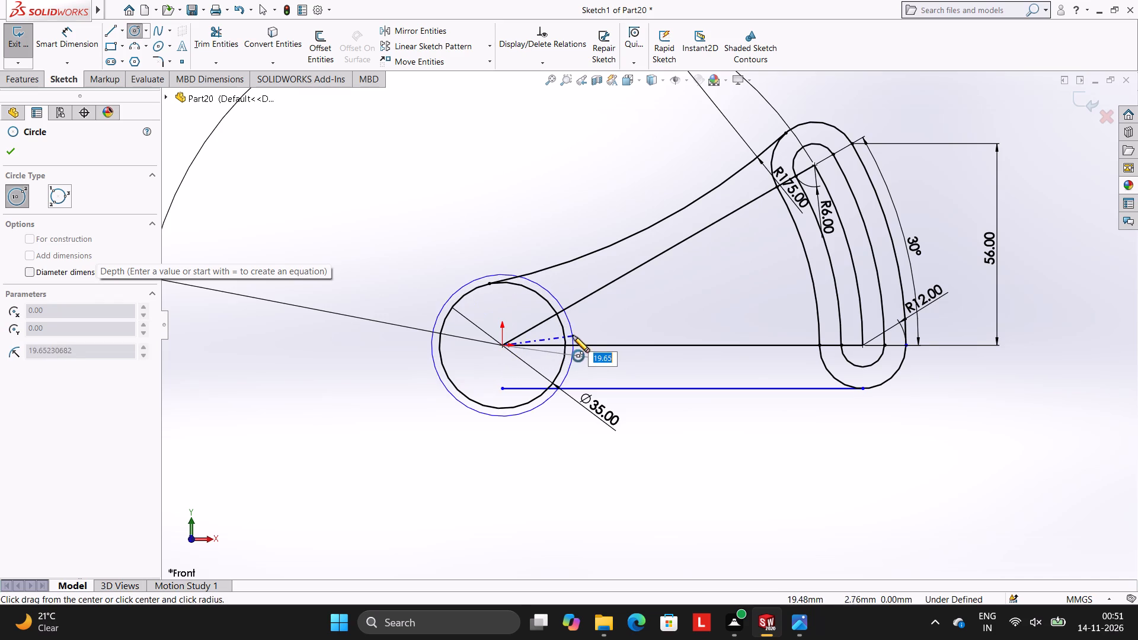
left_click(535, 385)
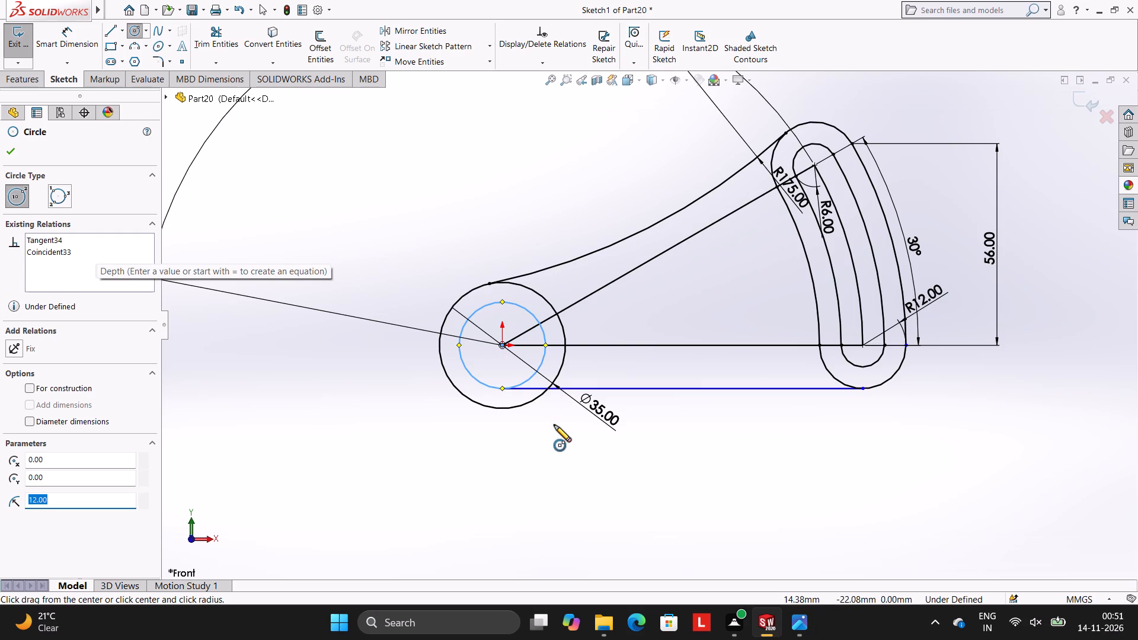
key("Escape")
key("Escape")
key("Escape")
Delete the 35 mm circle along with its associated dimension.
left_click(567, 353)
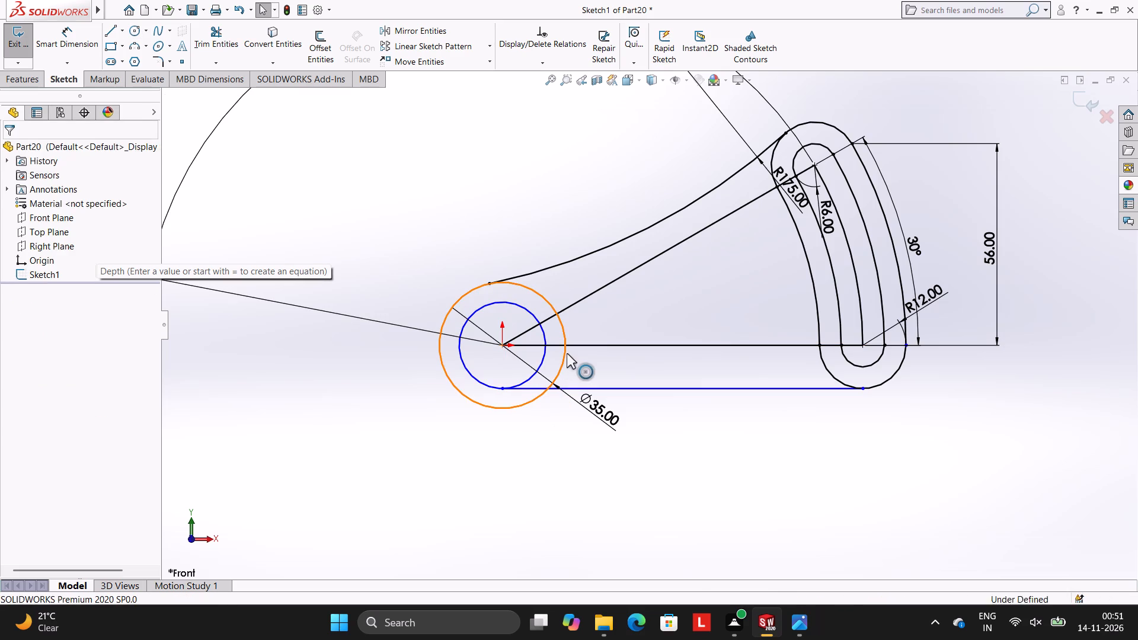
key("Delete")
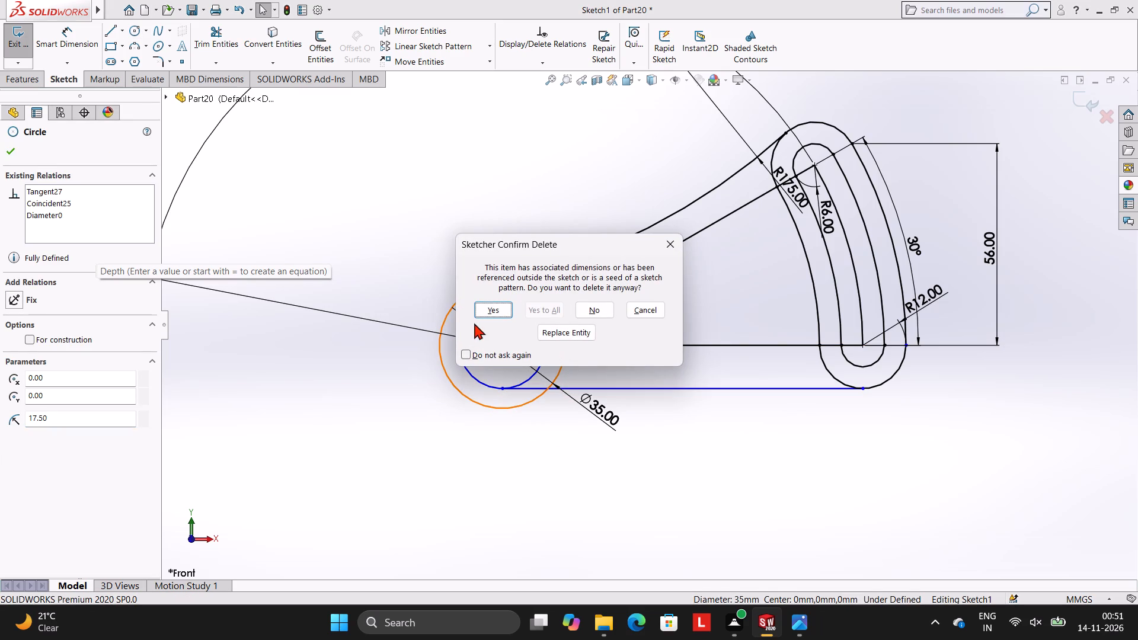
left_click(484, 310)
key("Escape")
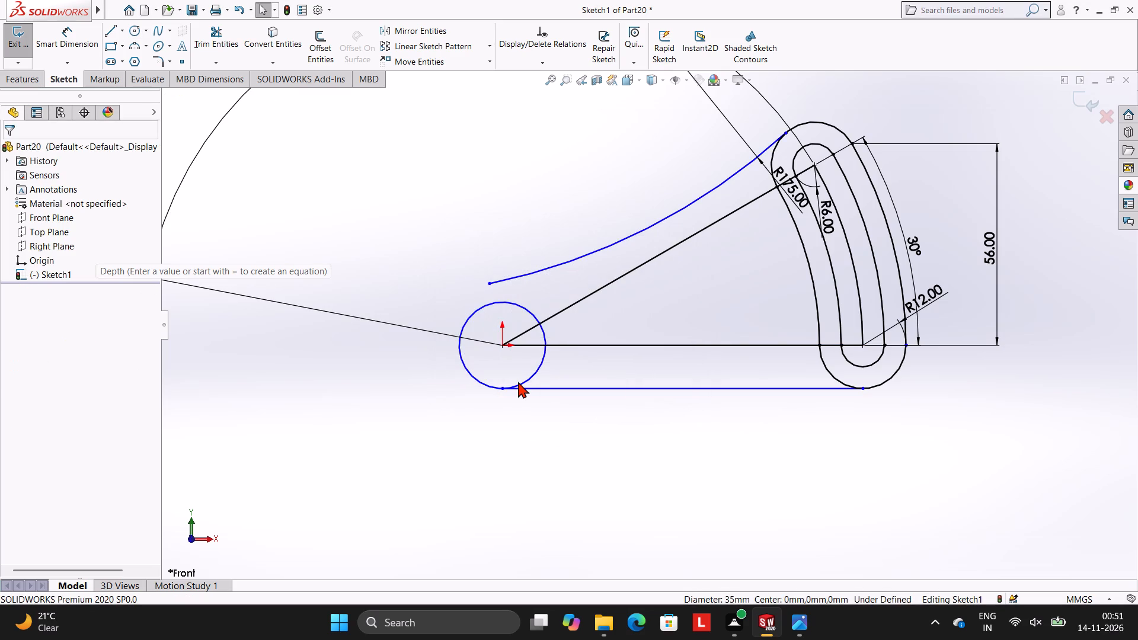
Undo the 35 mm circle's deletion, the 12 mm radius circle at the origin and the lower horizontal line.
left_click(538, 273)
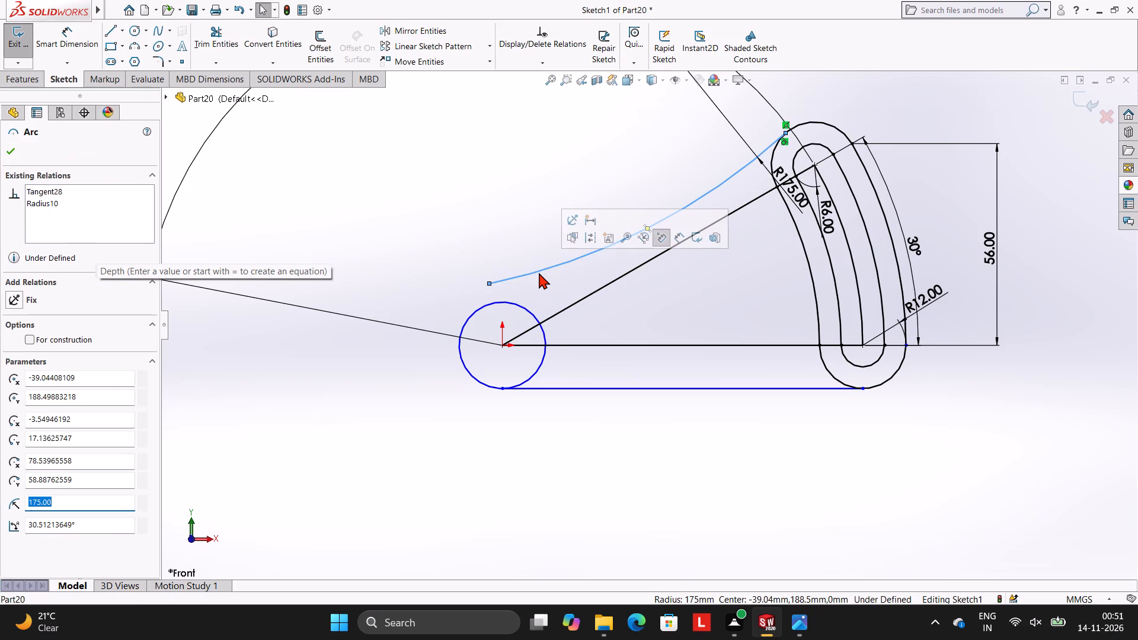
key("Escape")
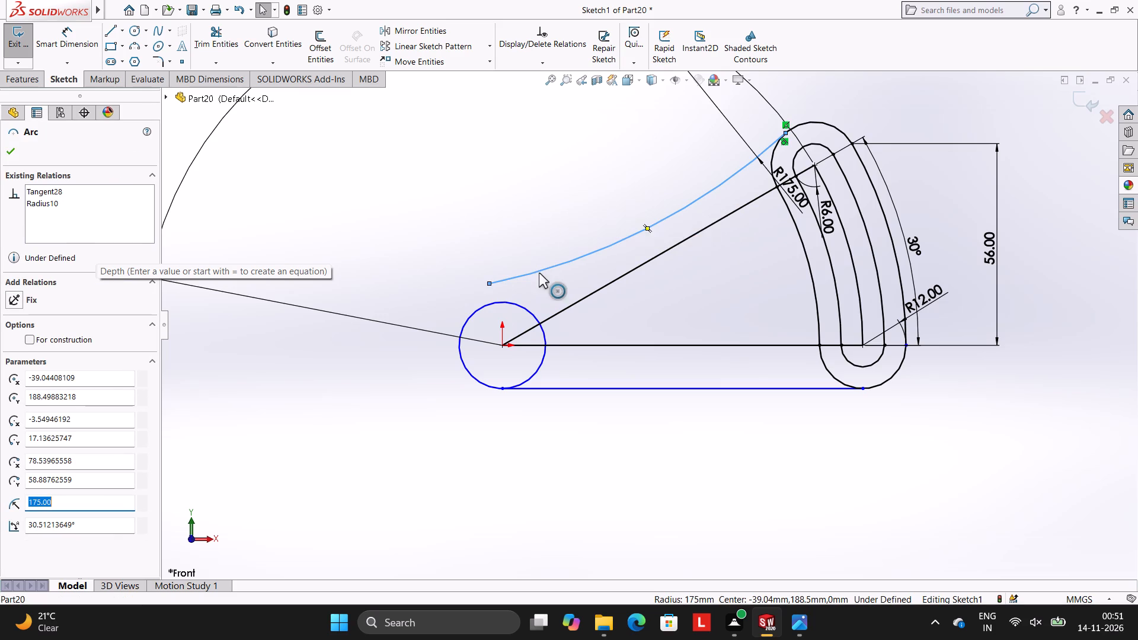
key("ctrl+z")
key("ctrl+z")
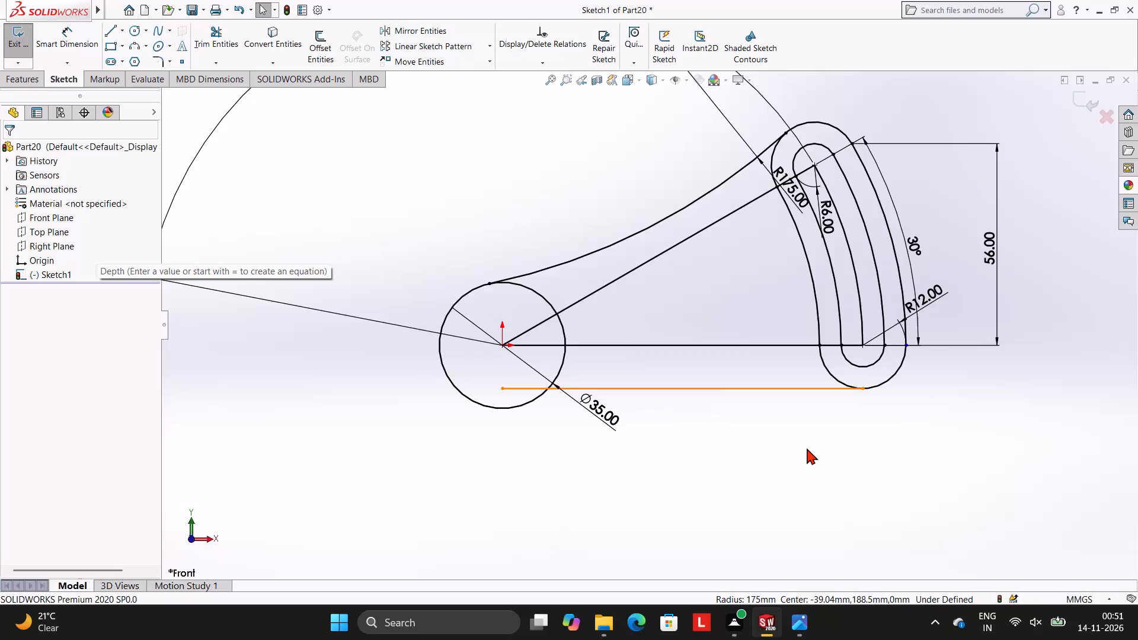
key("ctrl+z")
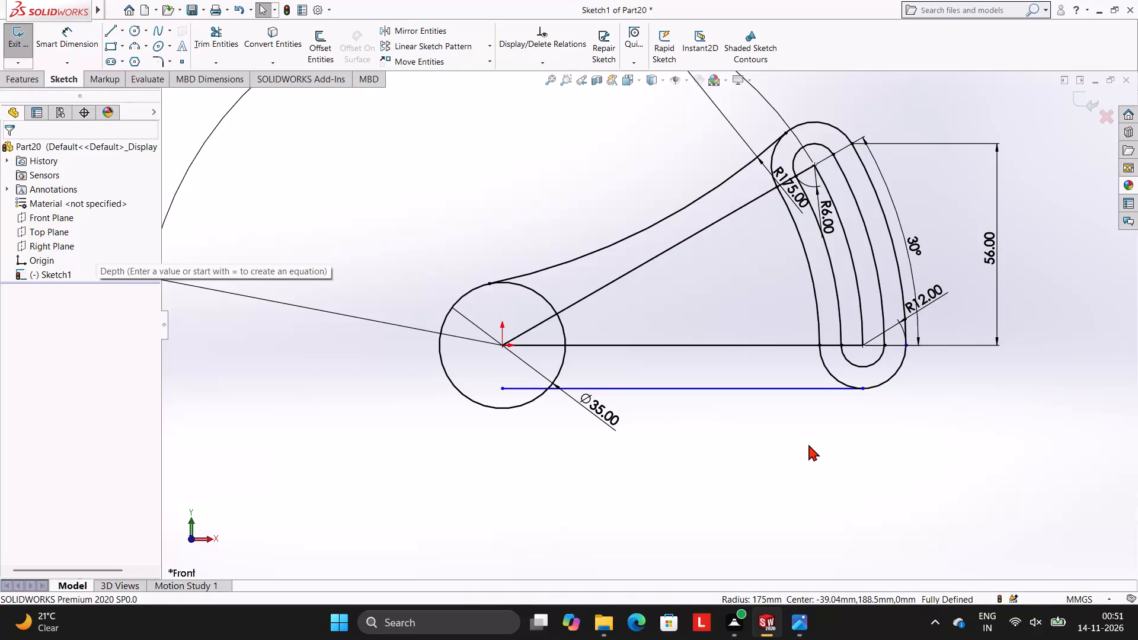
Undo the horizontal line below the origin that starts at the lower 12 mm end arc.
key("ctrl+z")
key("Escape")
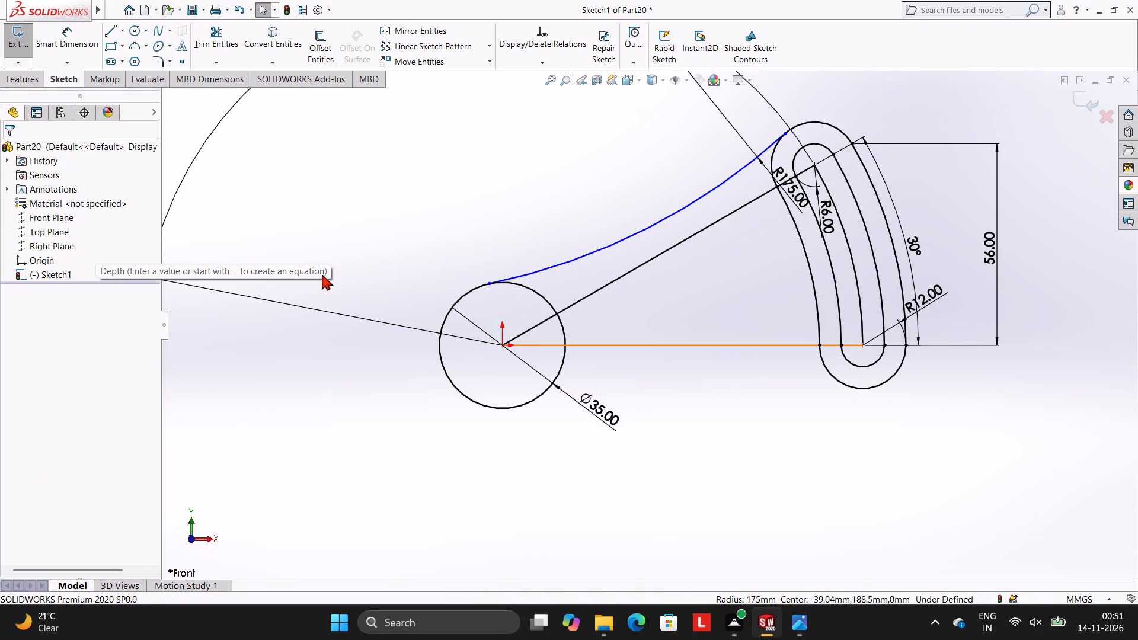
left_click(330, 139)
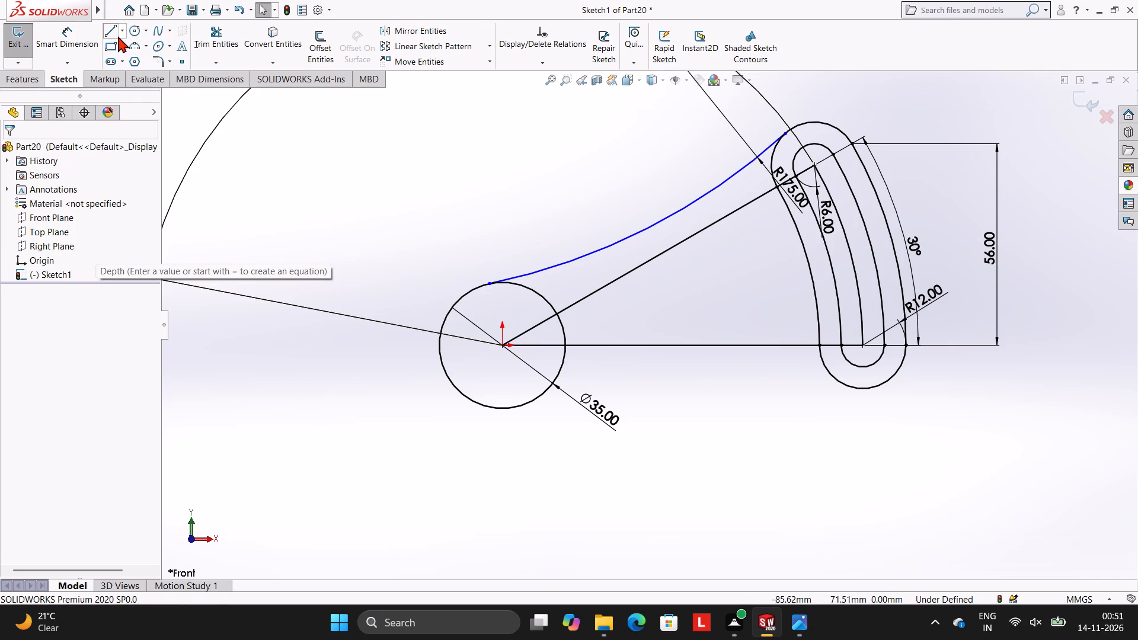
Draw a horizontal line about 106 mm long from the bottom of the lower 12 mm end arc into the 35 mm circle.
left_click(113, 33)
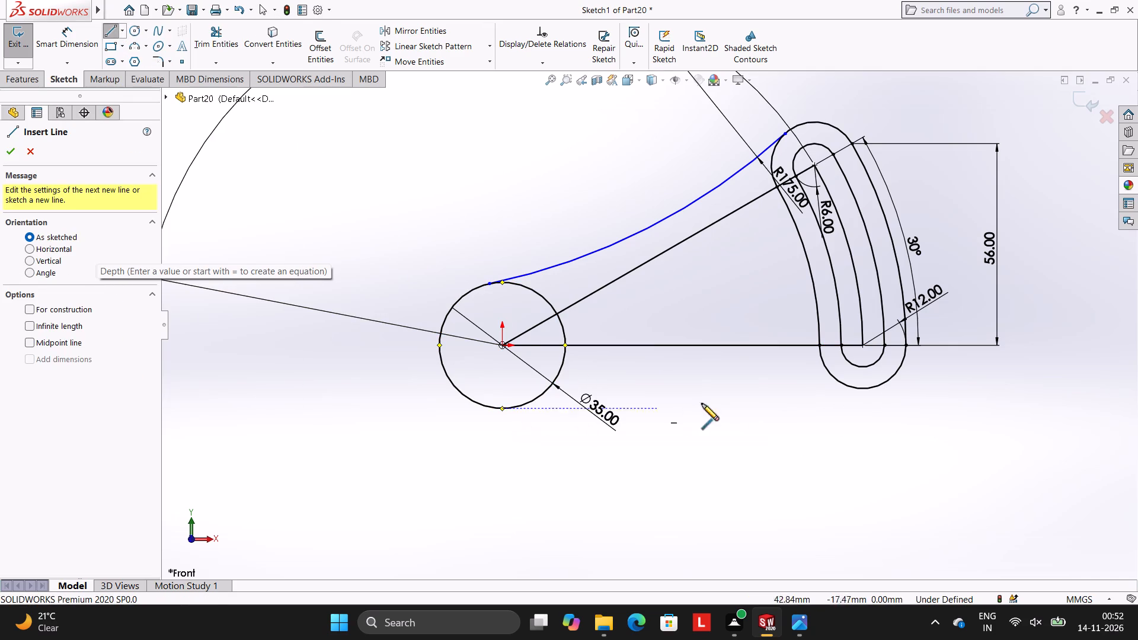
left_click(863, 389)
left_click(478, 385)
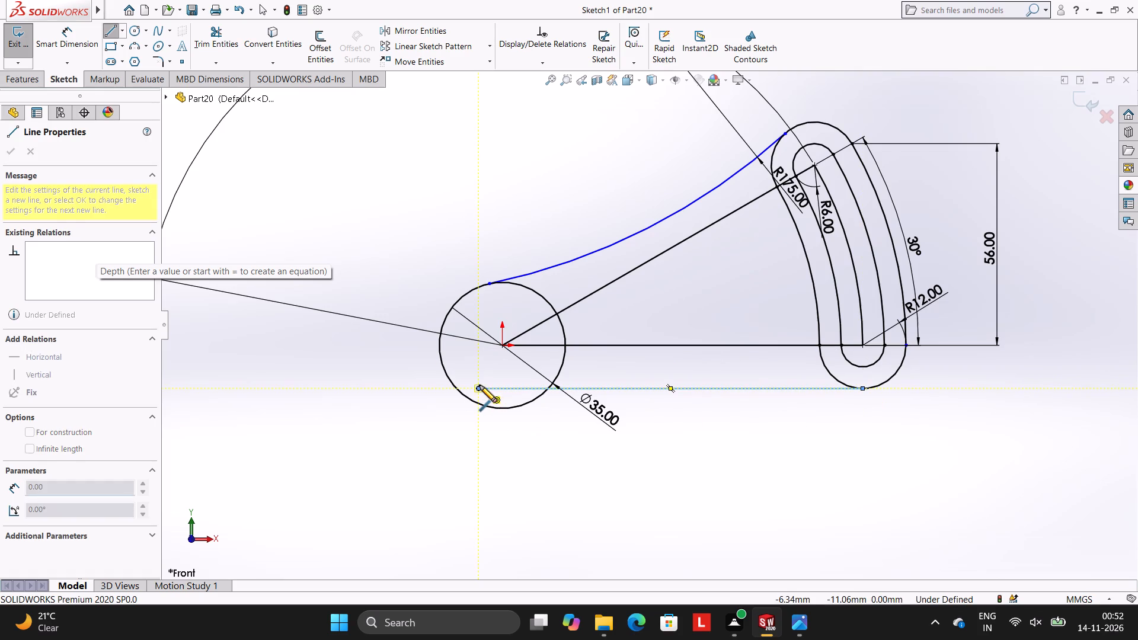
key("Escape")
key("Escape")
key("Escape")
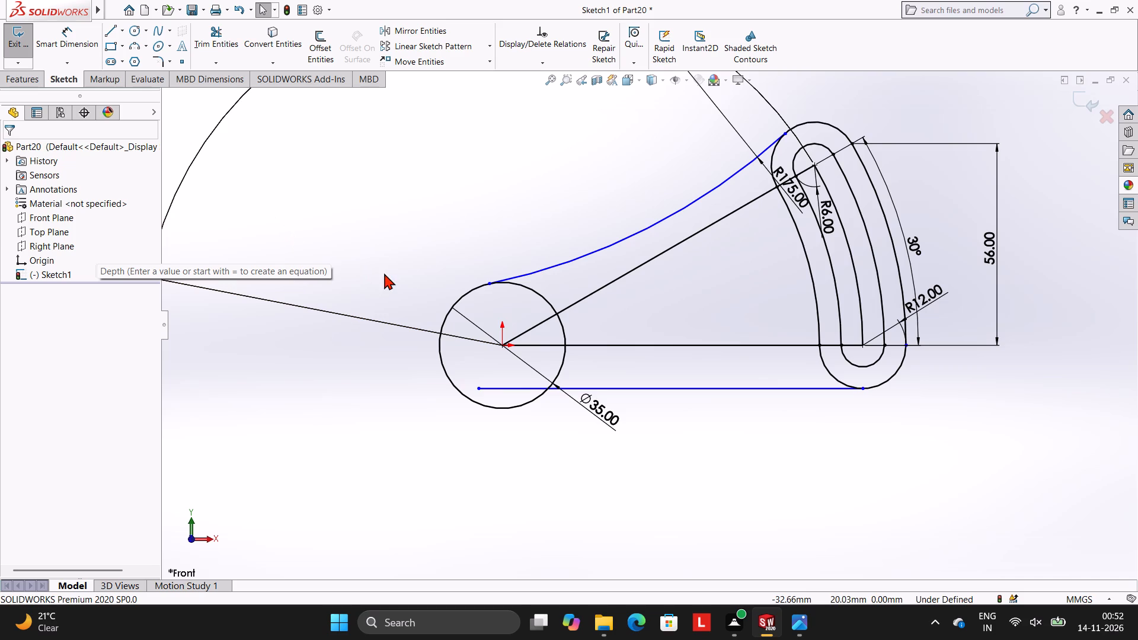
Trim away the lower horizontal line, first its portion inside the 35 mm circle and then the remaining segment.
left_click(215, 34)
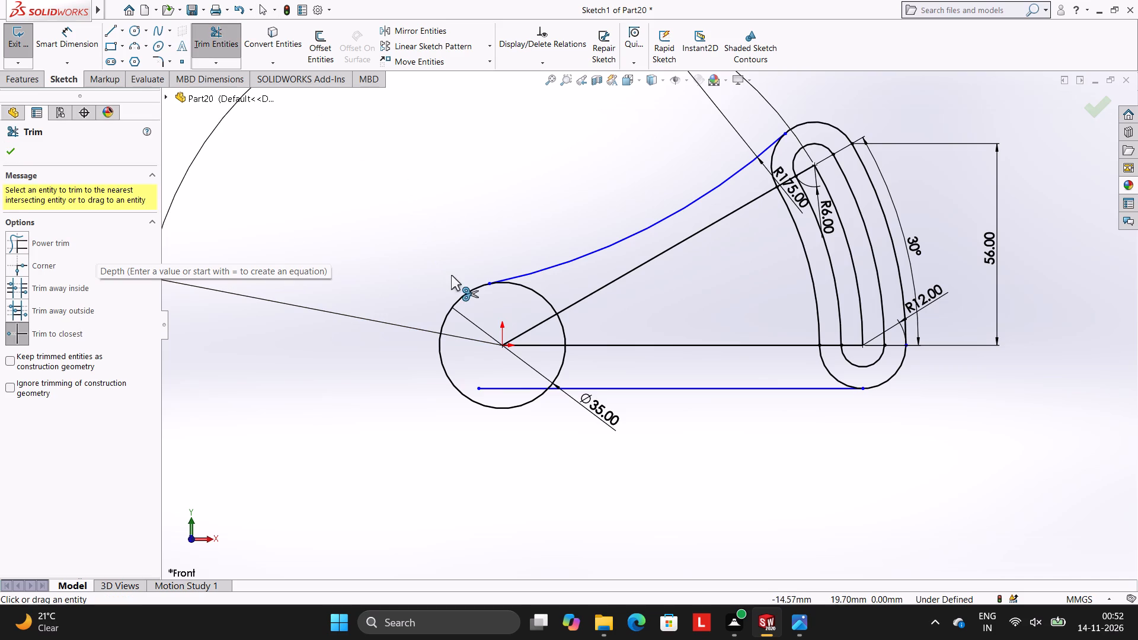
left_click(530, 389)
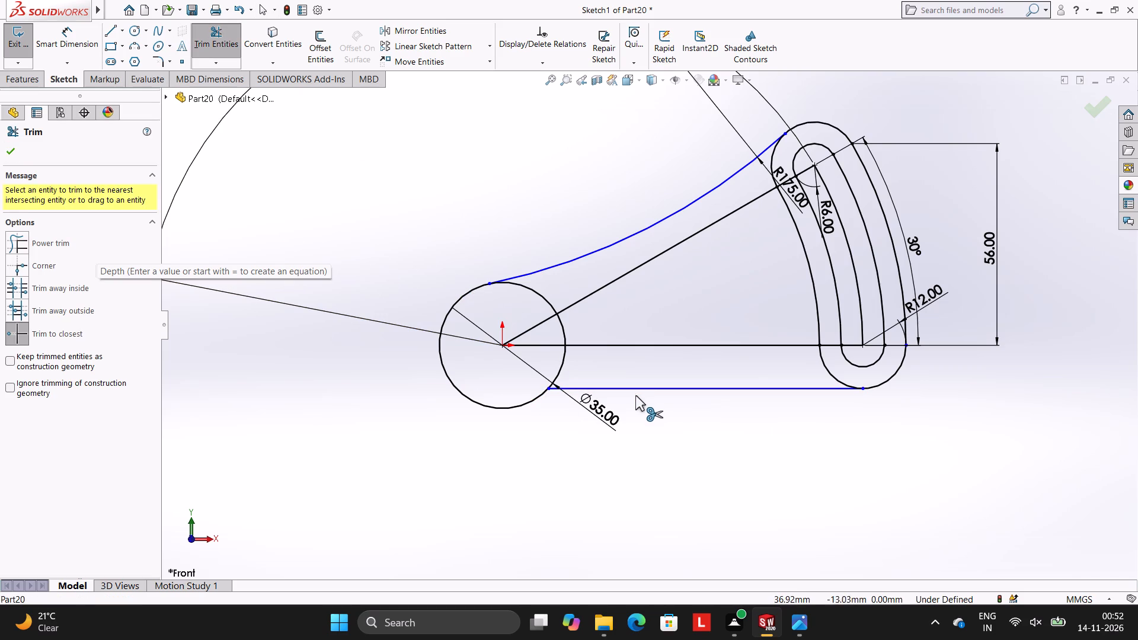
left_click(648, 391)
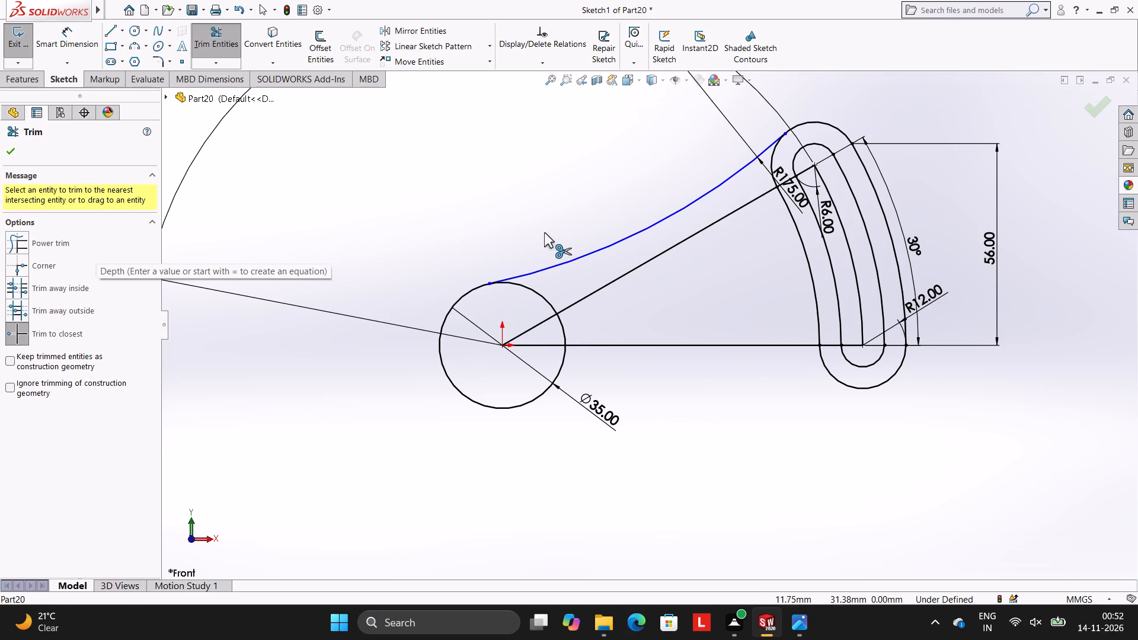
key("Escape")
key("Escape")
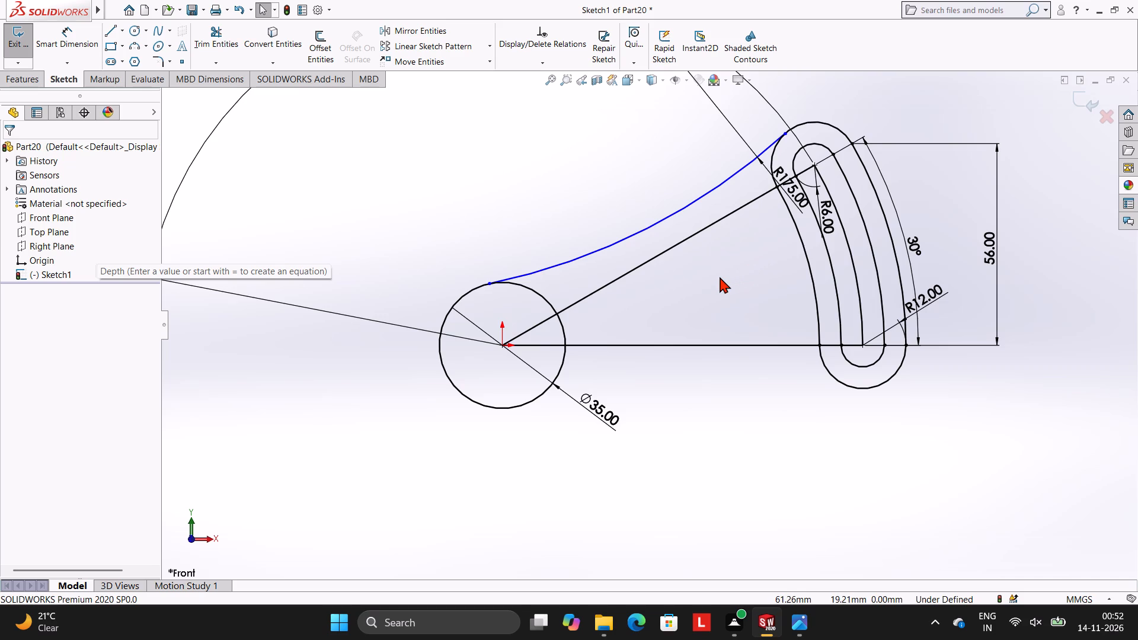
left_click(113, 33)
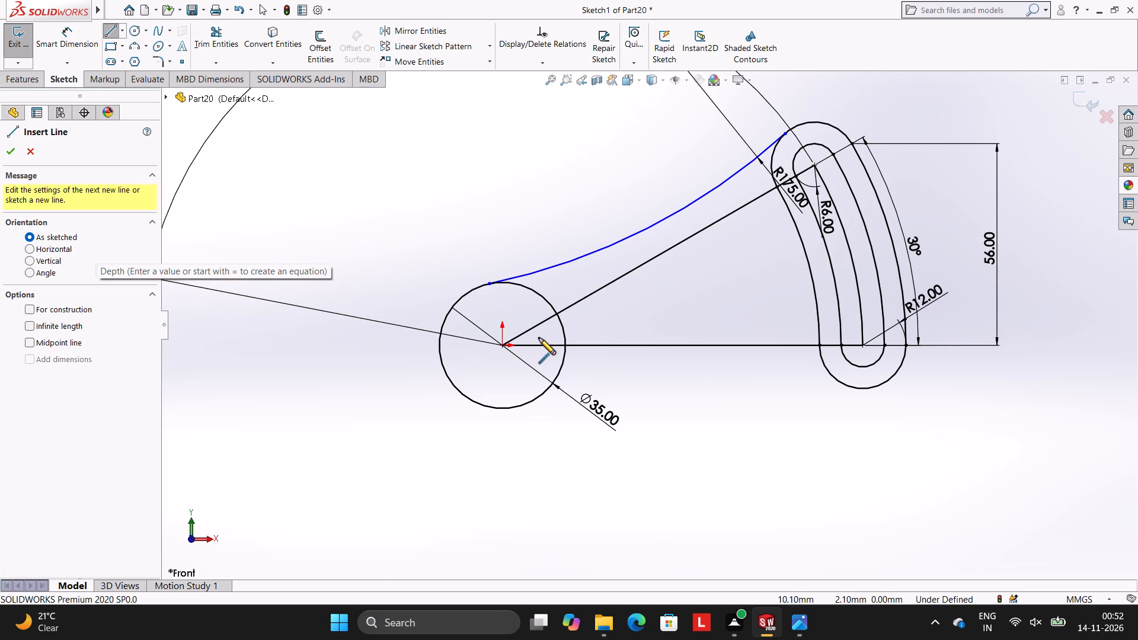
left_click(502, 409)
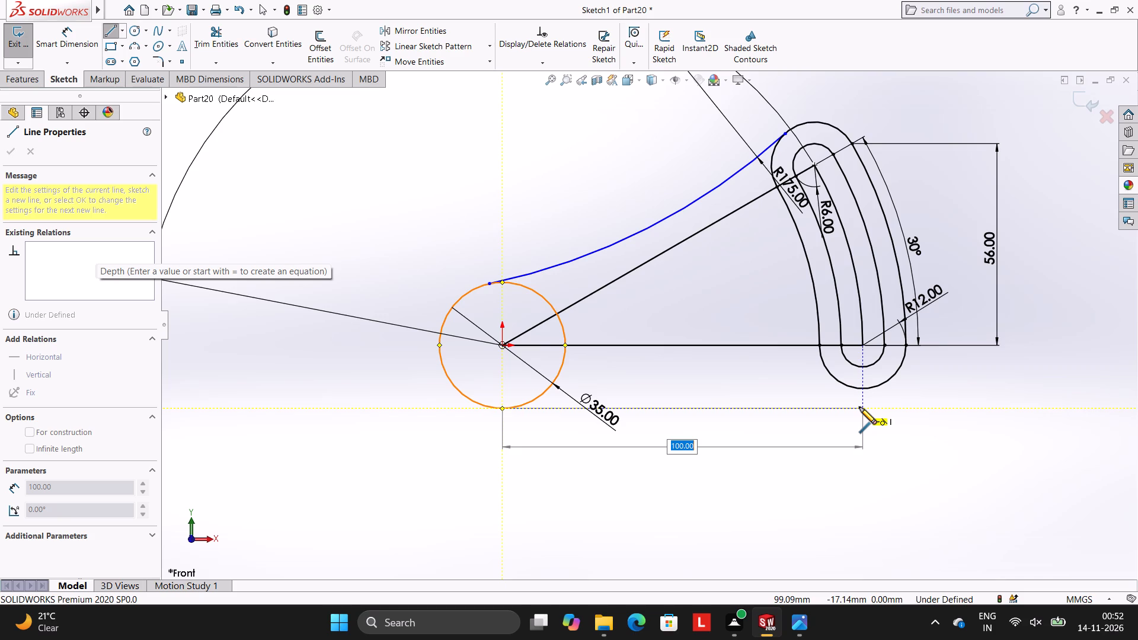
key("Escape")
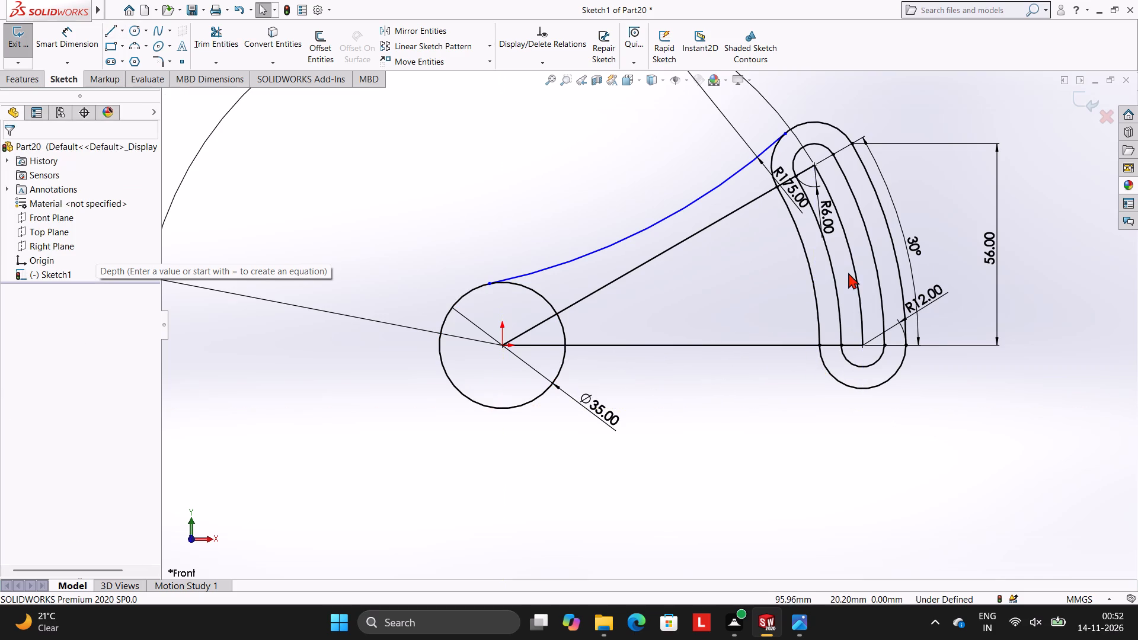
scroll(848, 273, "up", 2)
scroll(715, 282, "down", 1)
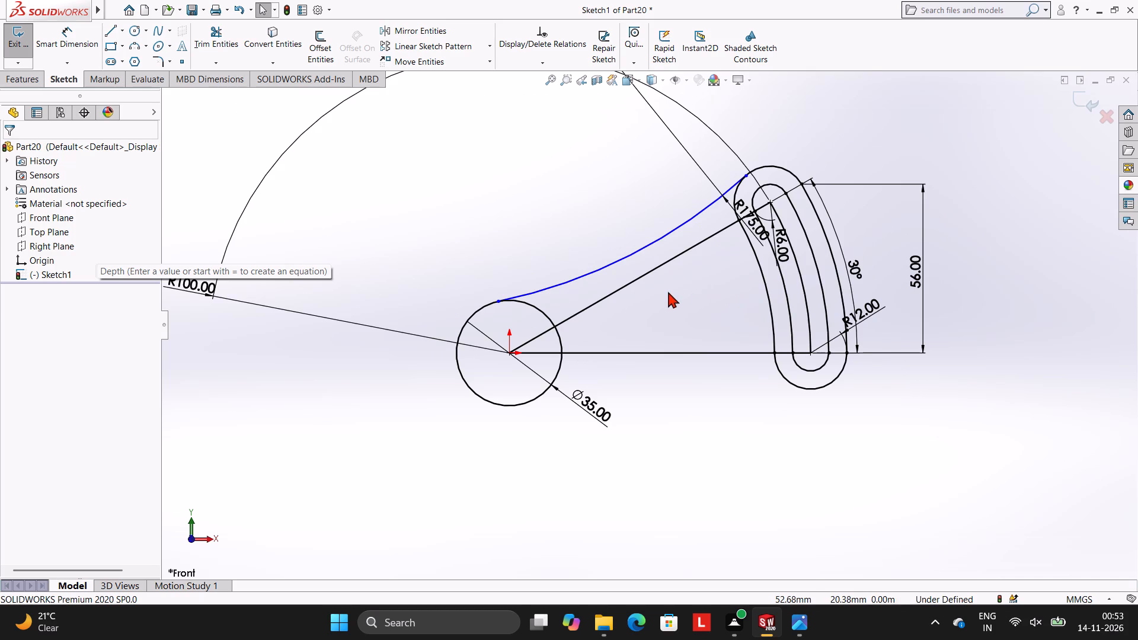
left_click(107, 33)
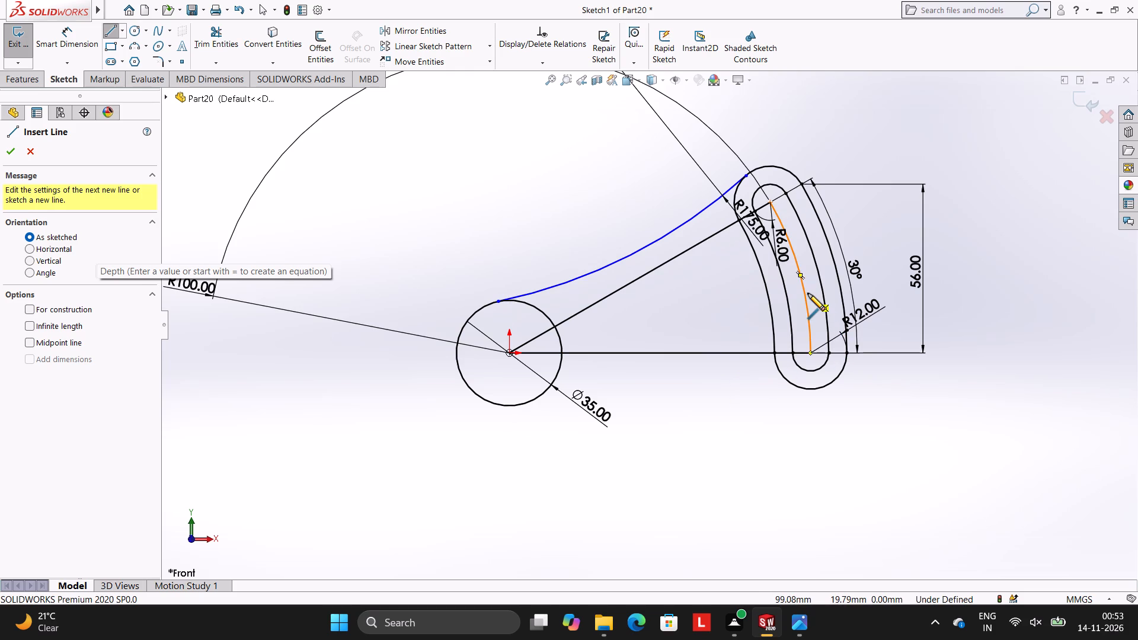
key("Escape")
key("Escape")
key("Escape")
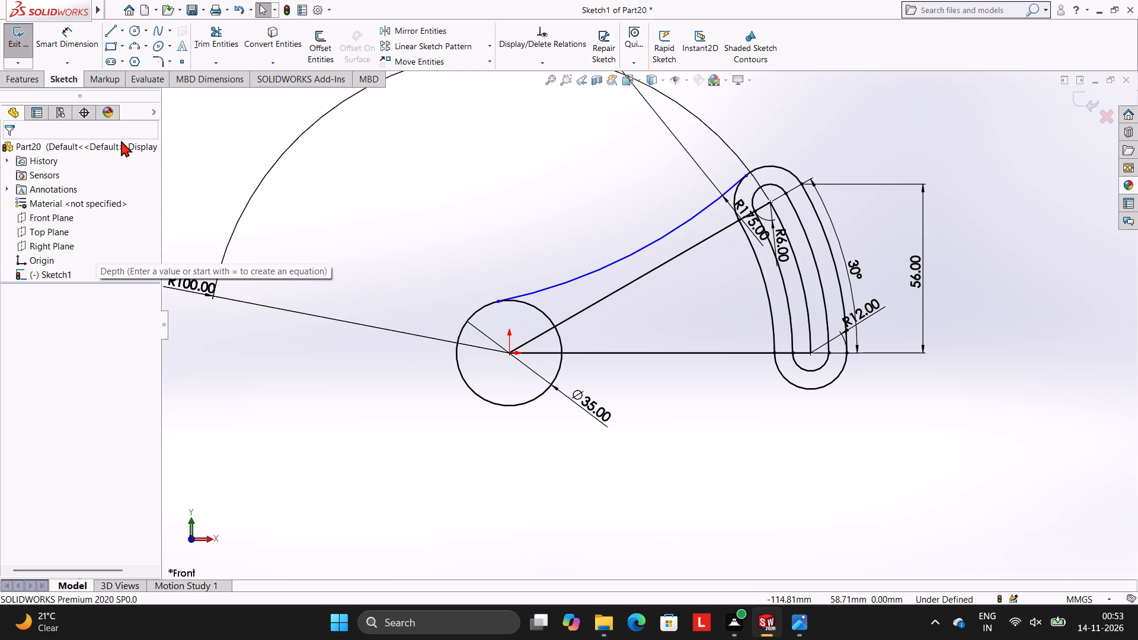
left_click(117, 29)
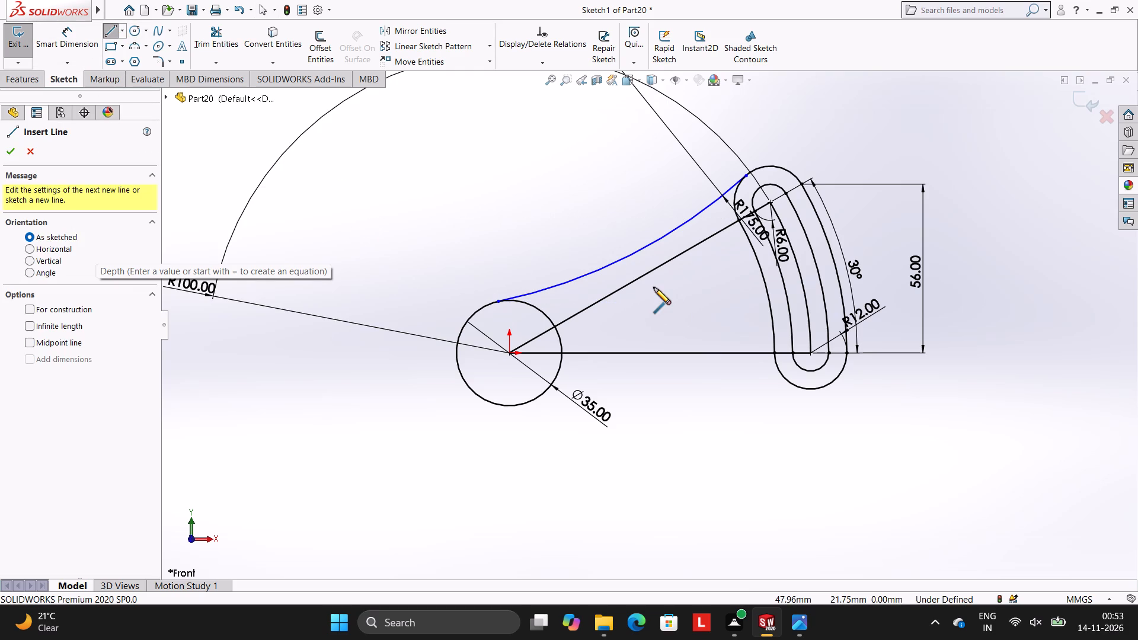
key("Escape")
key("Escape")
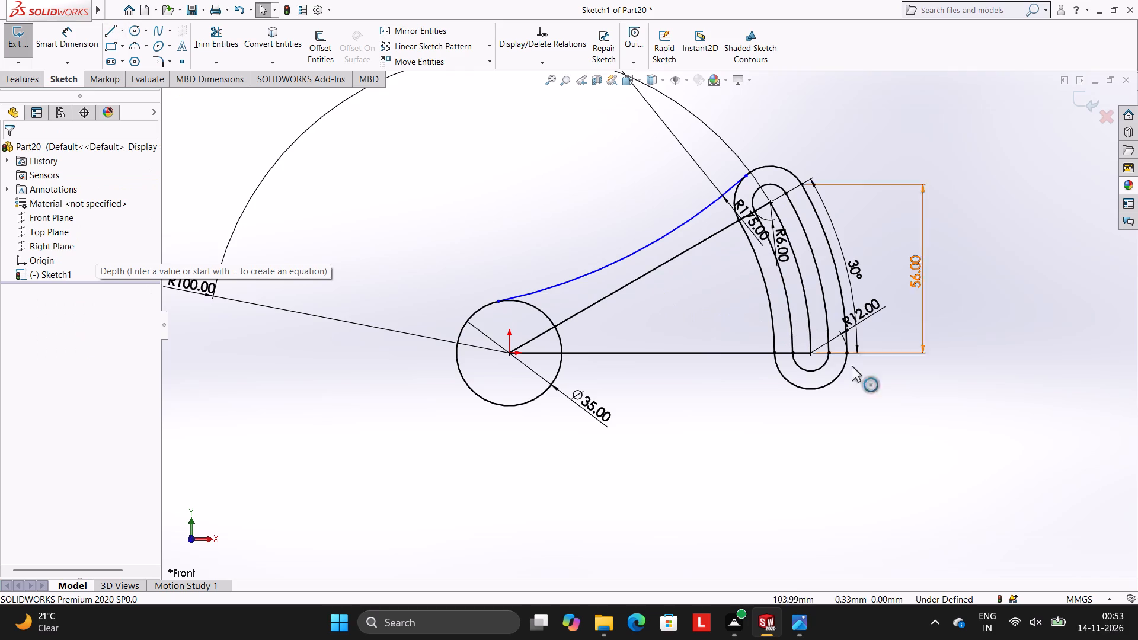
Delete the 12 mm and 6 mm end arcs at the slot's lower end, including the associated 12 mm radius dimension.
left_click(843, 369)
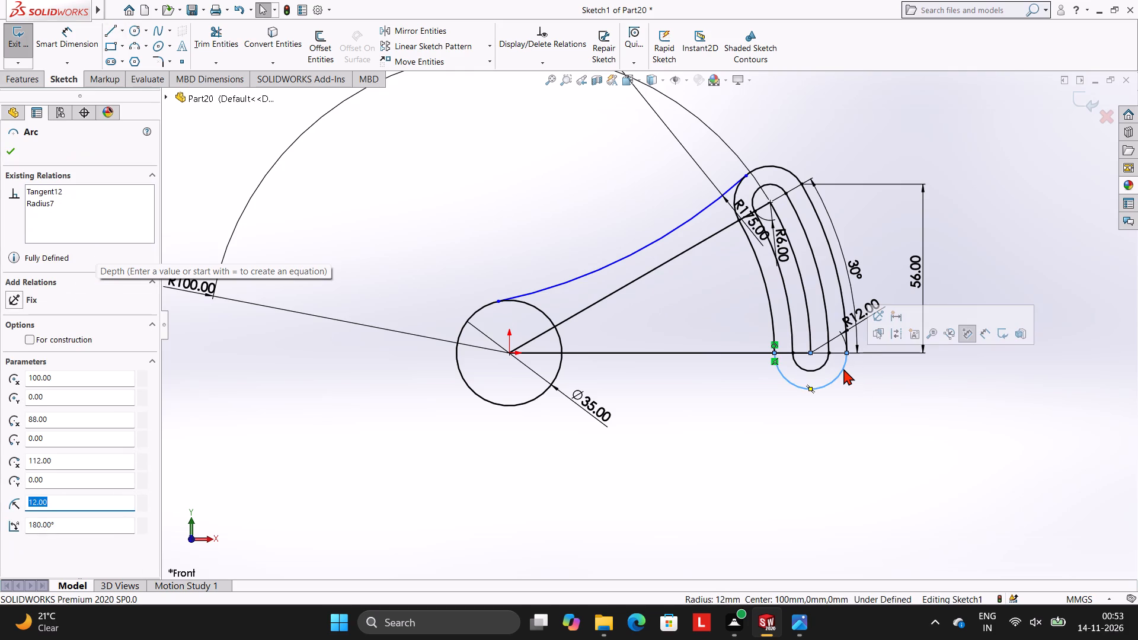
key("Delete")
left_click(482, 304)
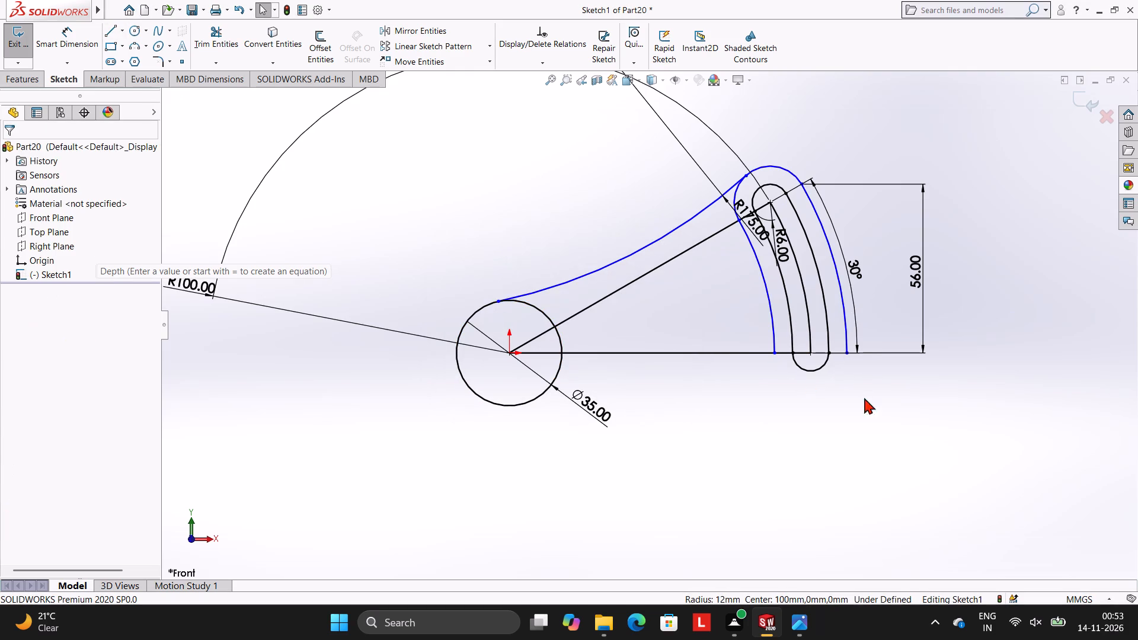
left_click(819, 370)
key("Delete")
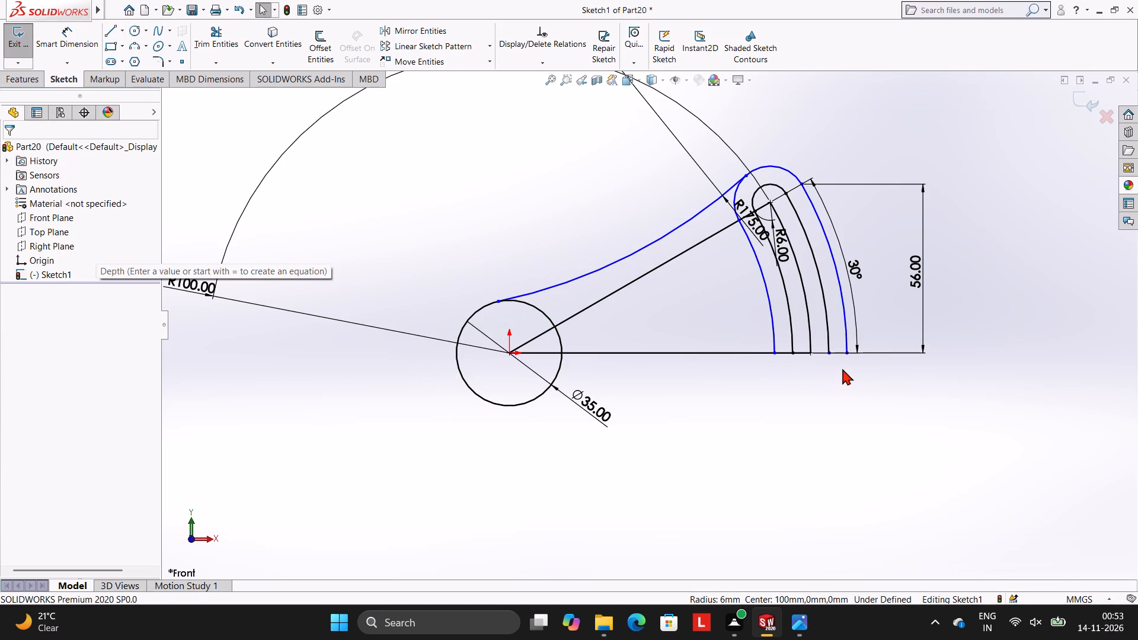
Delete the slot's five concentric side and centreline arcs, including the 100 mm centreline arc with its associated dimension.
left_click(844, 333)
key("Delete")
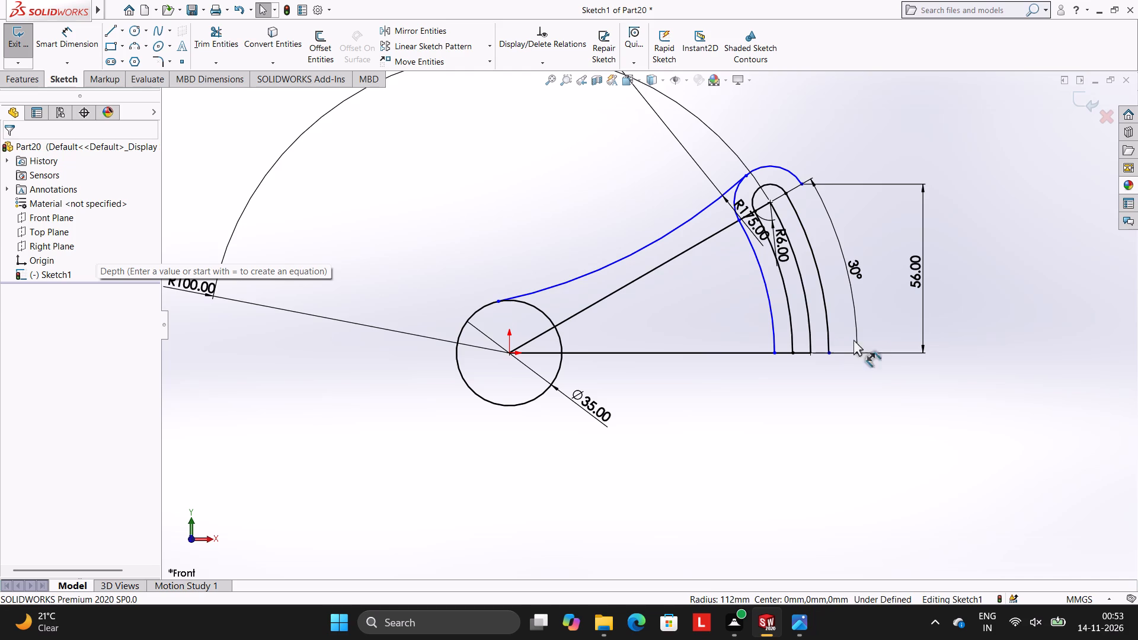
left_click(827, 334)
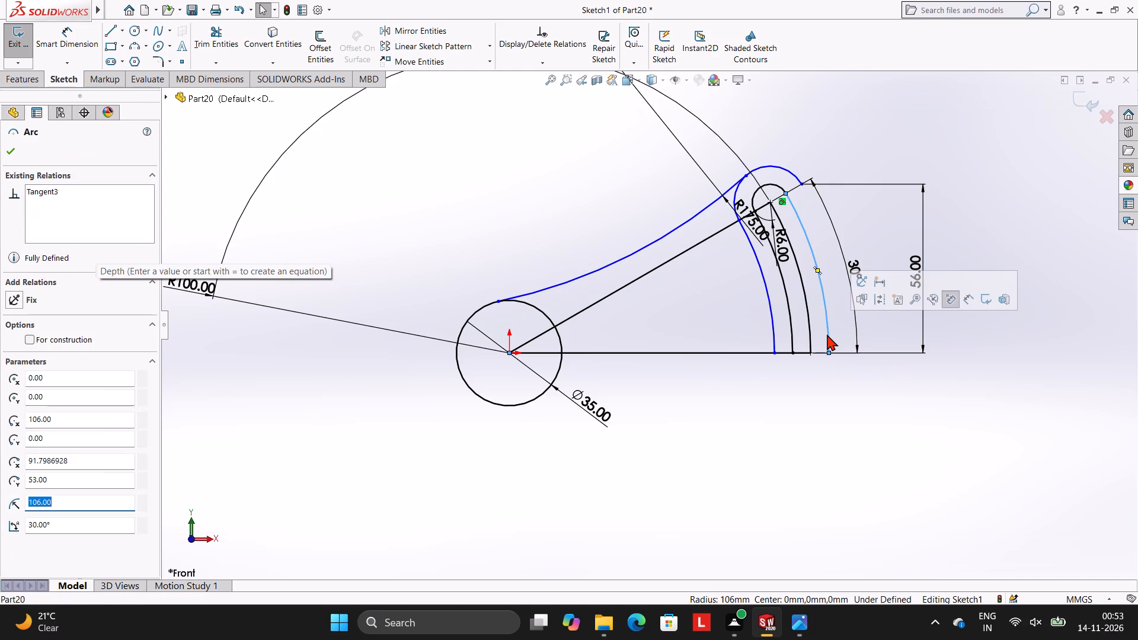
key("Delete")
left_click(810, 328)
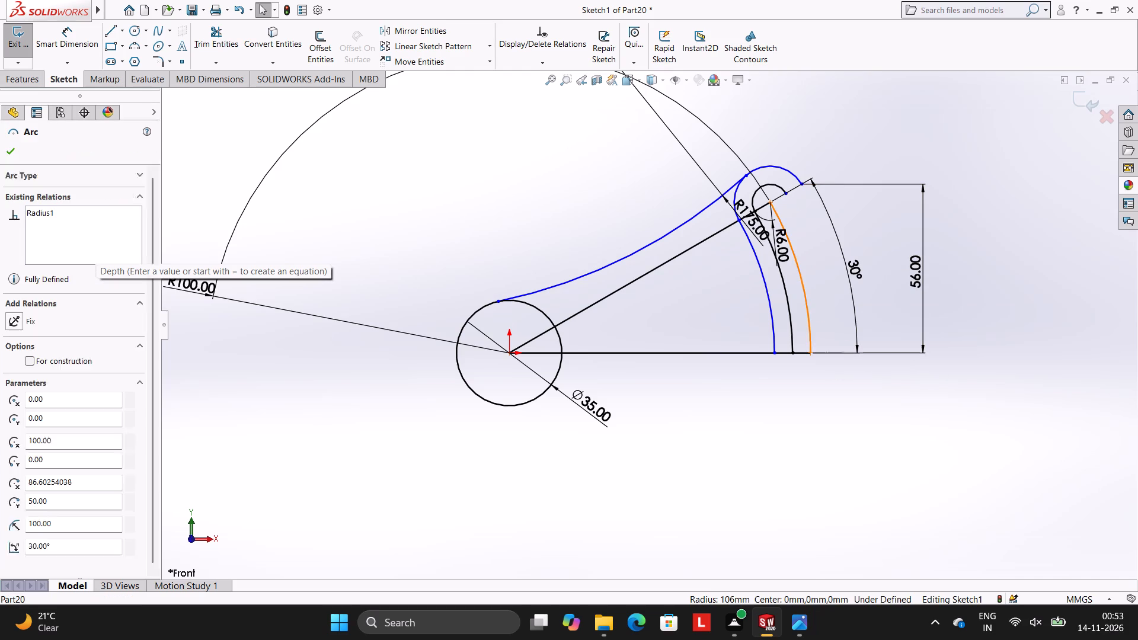
key("Delete")
left_click(509, 308)
key("Delete")
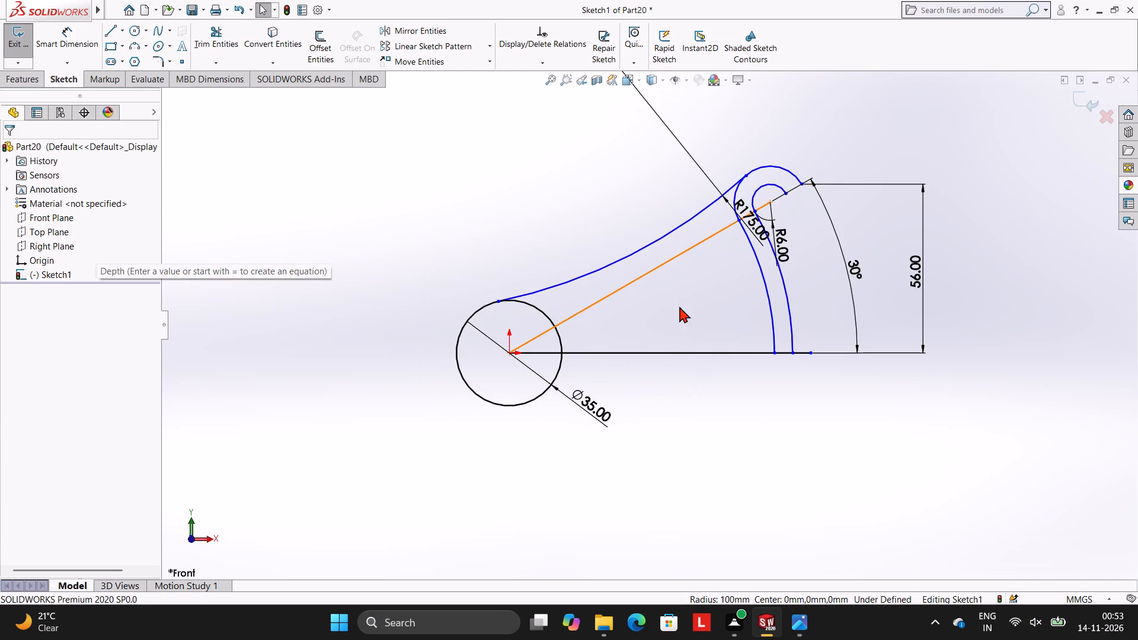
left_click(768, 297)
key("Delete")
left_click(788, 295)
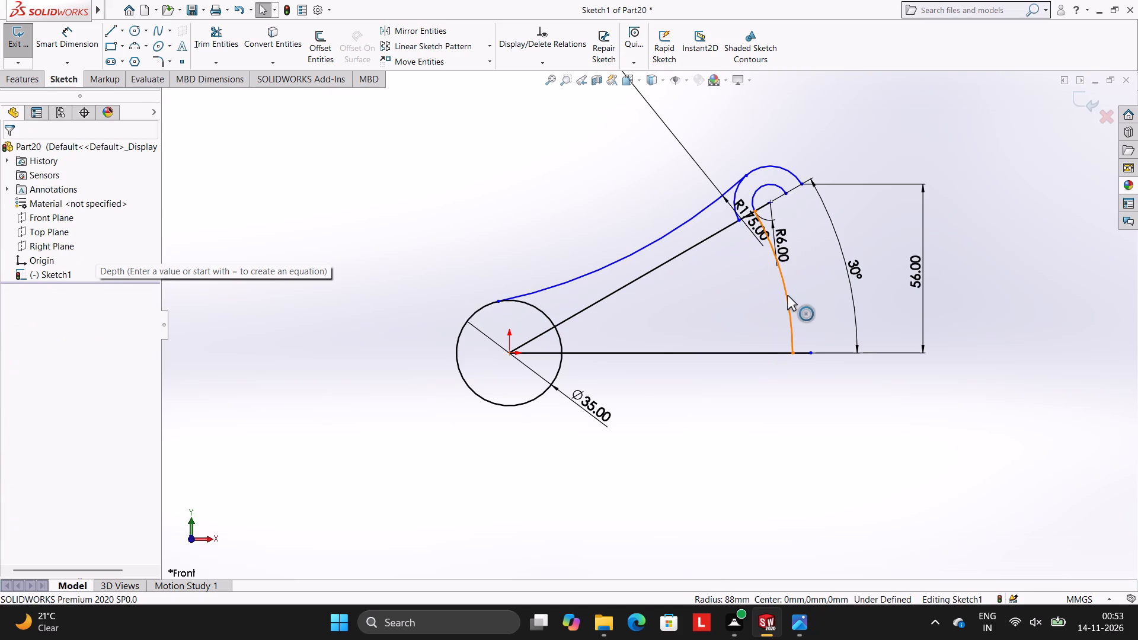
key("Delete")
Delete the 175 mm tangent arc between the 35 mm circle and the upper end arc, along with its dimension.
left_click(670, 229)
key("Delete")
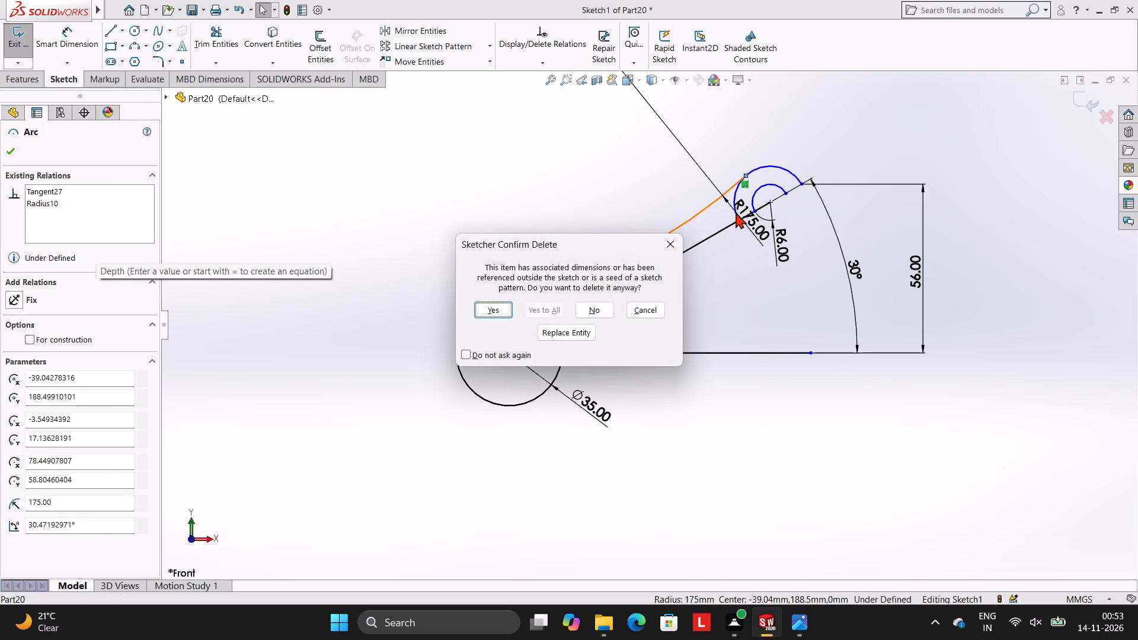
left_click(510, 309)
key("Delete")
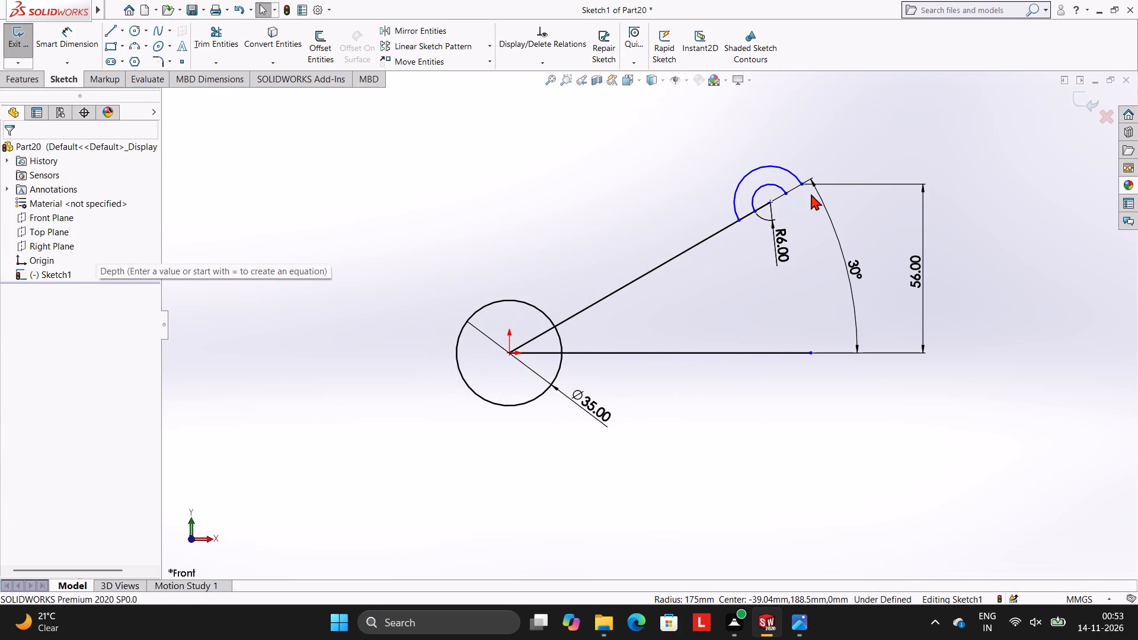
Delete the 12 mm and 6 mm arcs at the upper end of the 30-degree line, including their associated dimensions.
left_click(735, 181)
left_click(743, 181)
key("Delete")
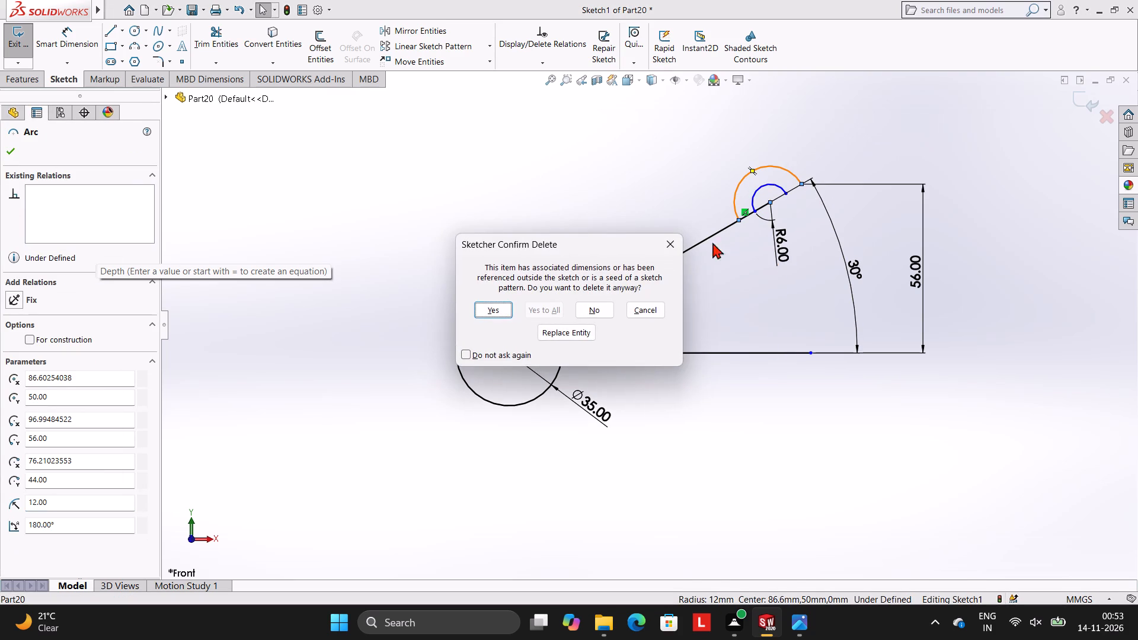
left_click(507, 305)
key("Delete")
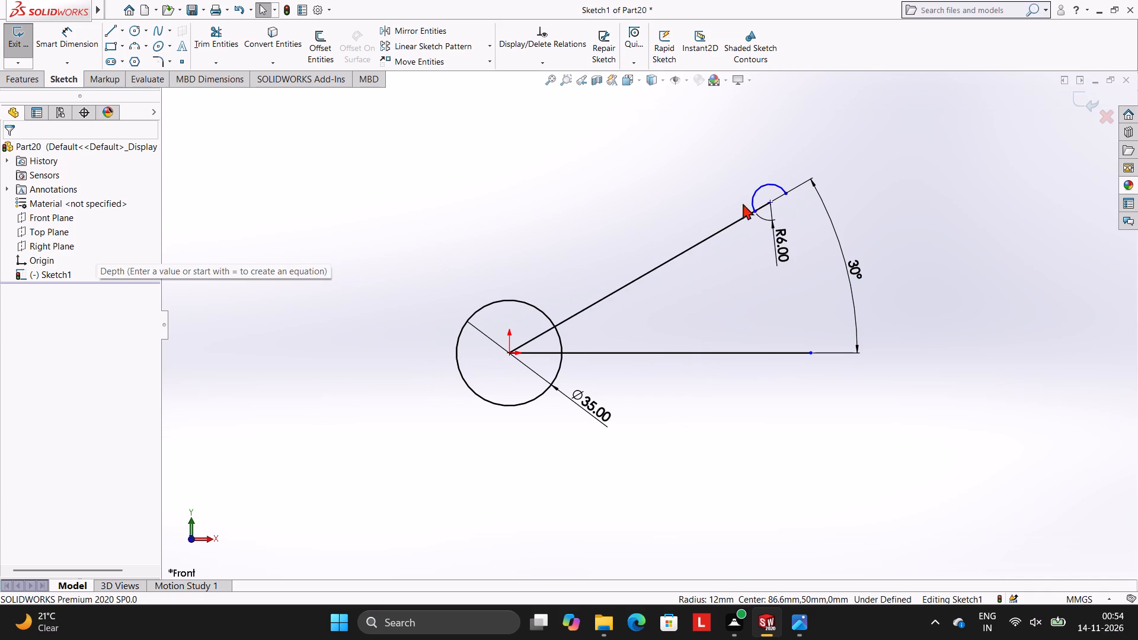
left_click(754, 197)
key("Delete")
left_click(496, 309)
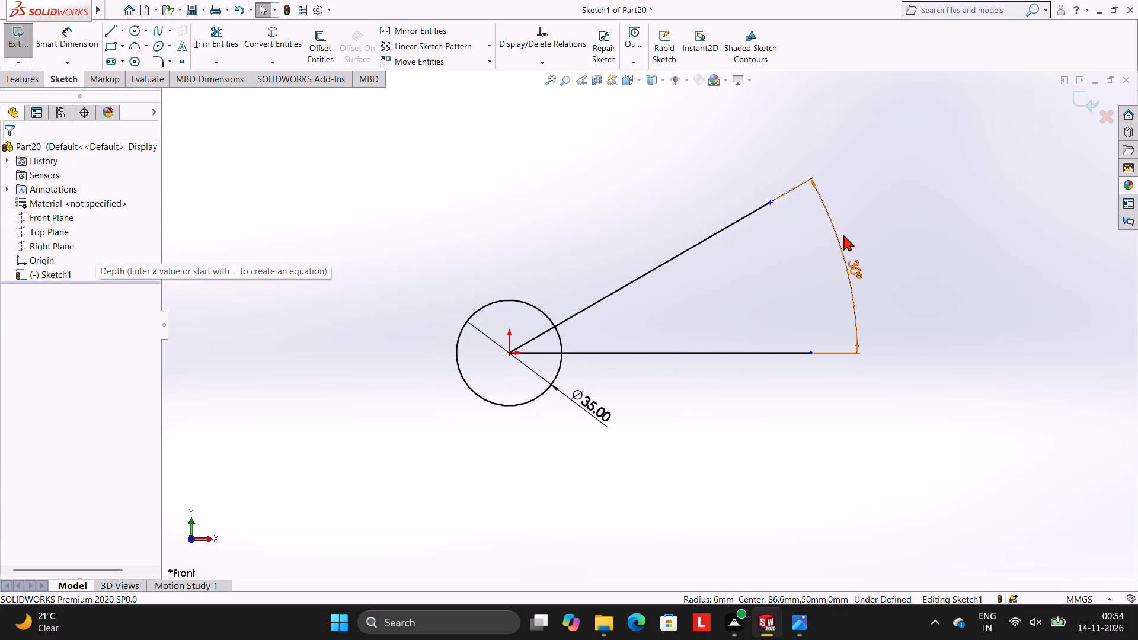
Draw a circle of 100 mm radius centred on the origin.
scroll(771, 220, "up", 1)
scroll(770, 219, "down", 1)
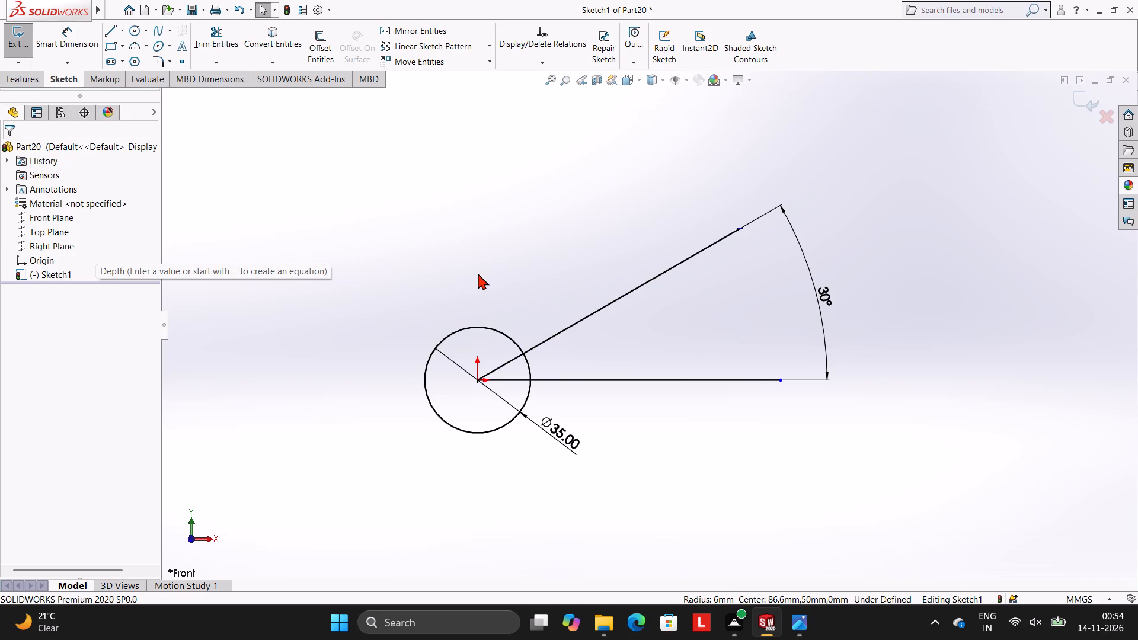
left_click(132, 28)
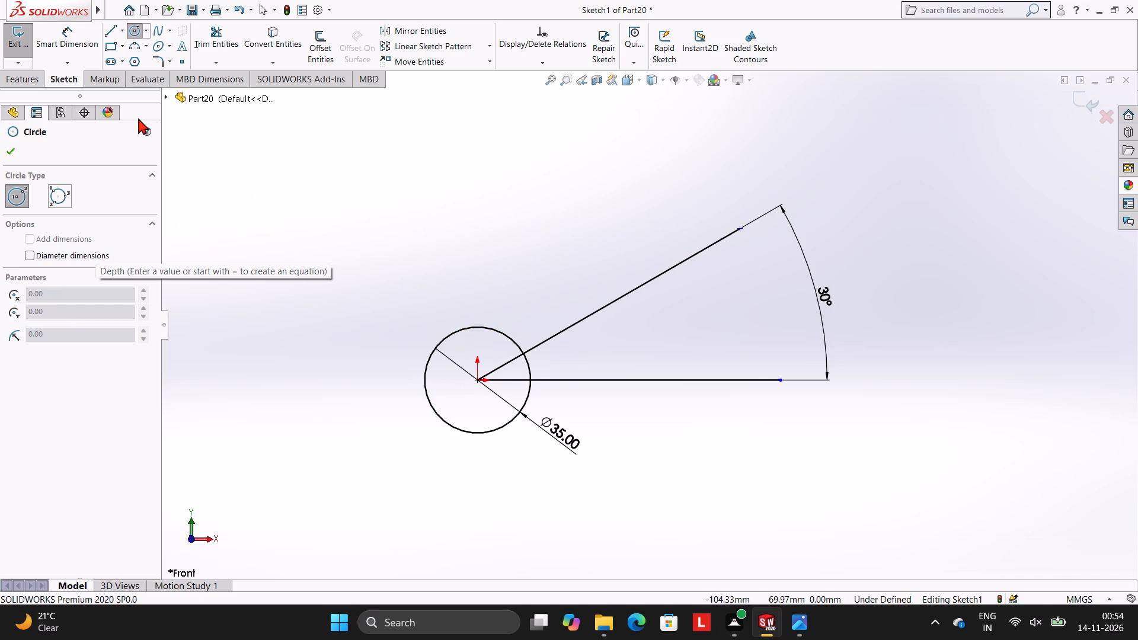
left_click(478, 380)
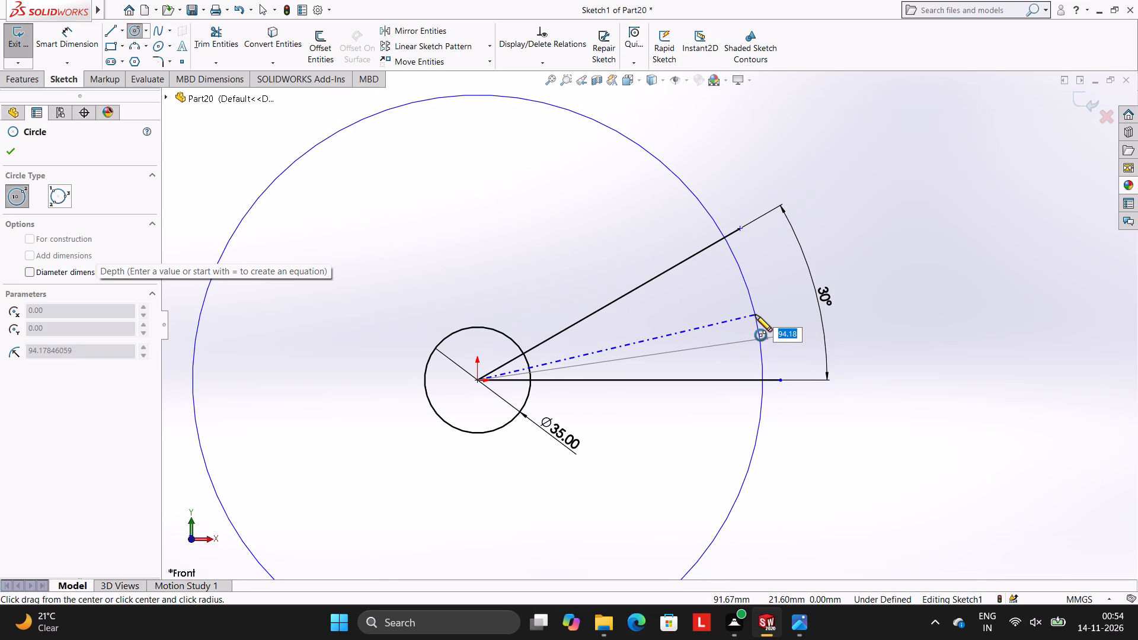
type("100")
key("Return")
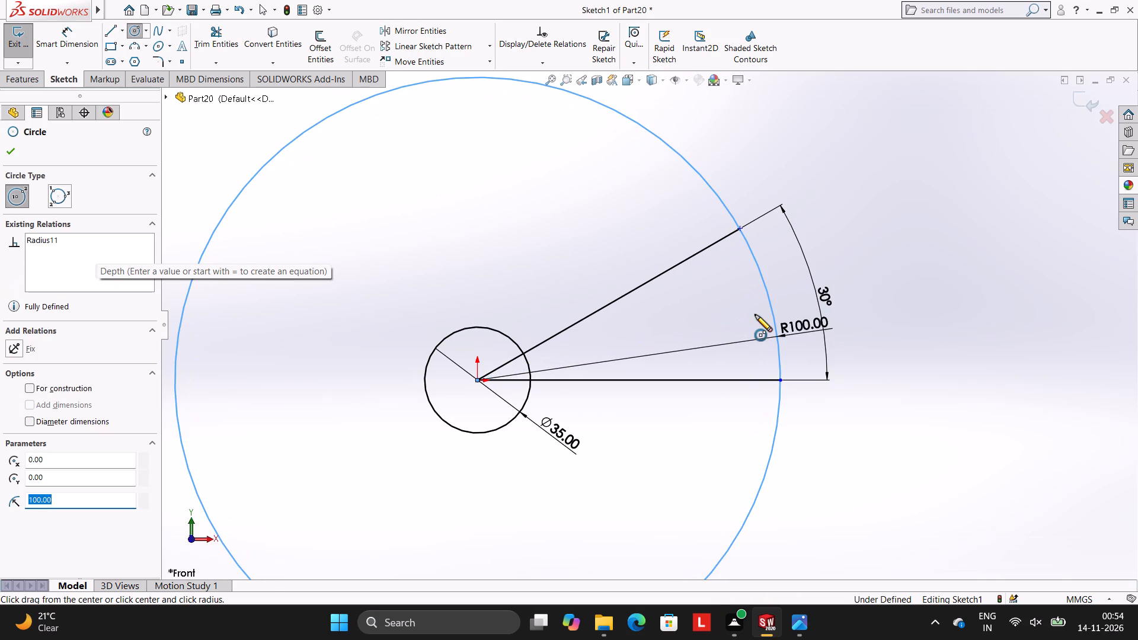
key("Escape")
key("Escape")
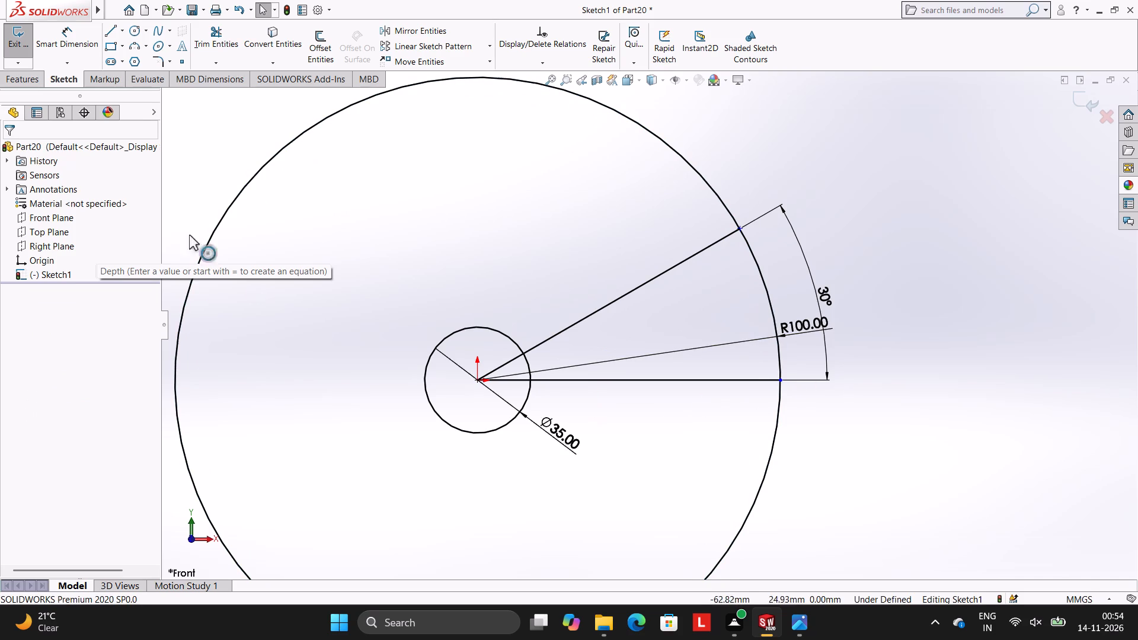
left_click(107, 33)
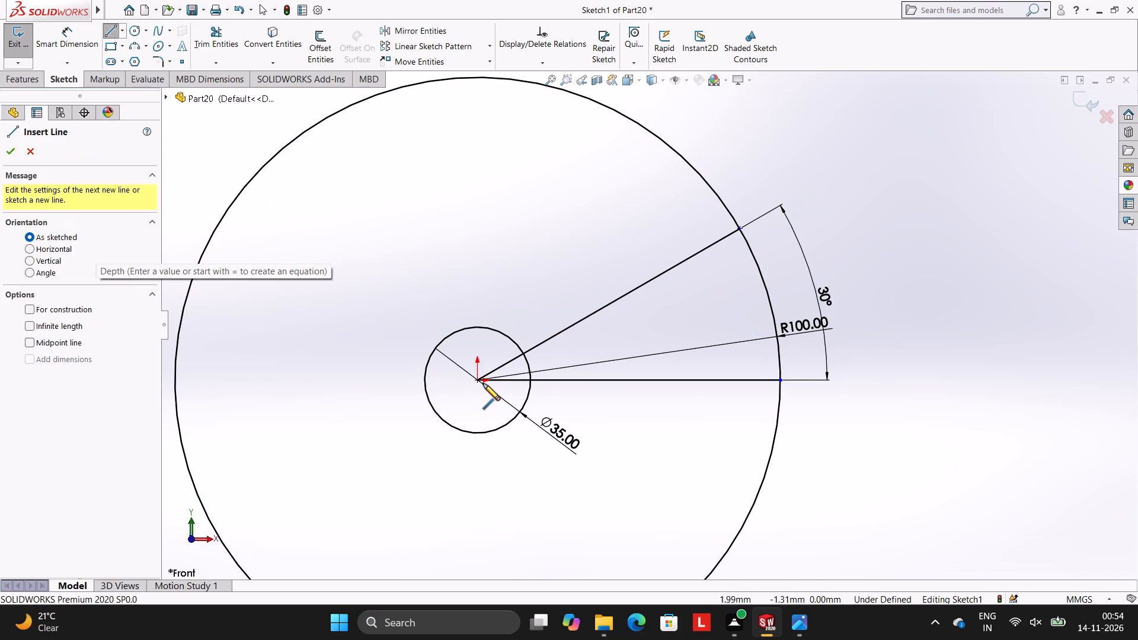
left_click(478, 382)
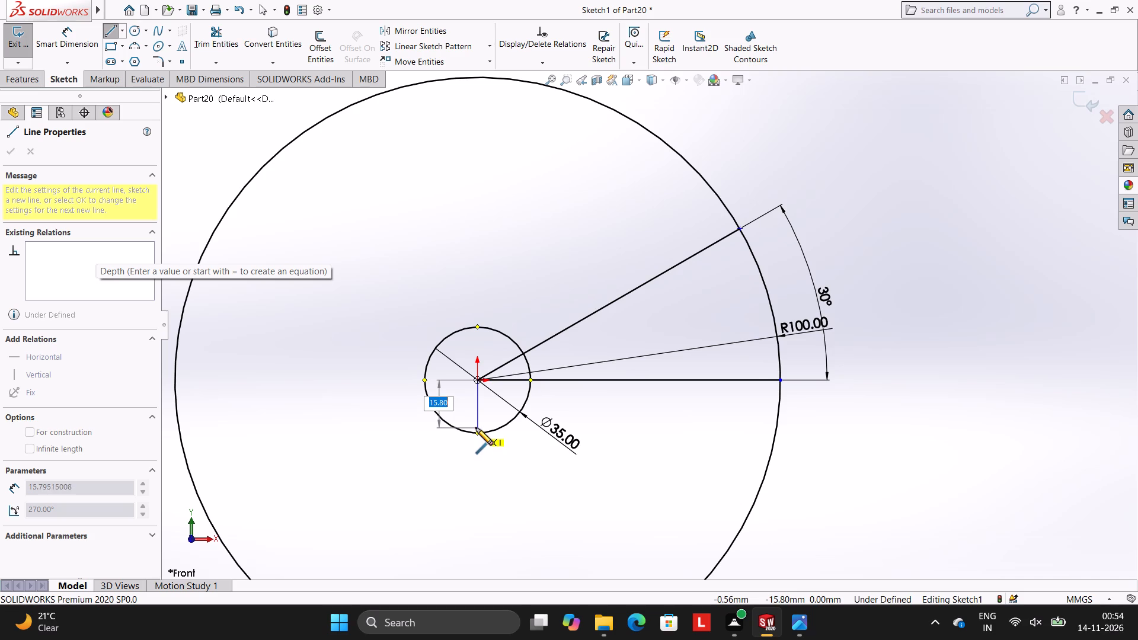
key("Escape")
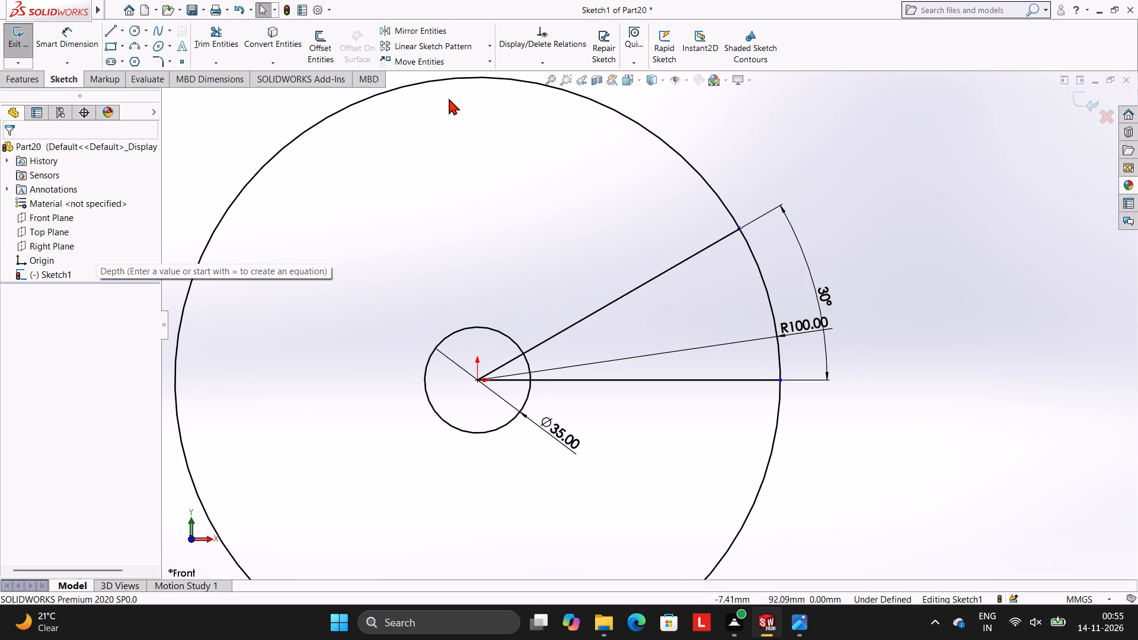
Trim the 100 mm radius circle down to the arc between the horizontal line and the 30-degree line.
left_click(232, 41)
left_click(335, 110)
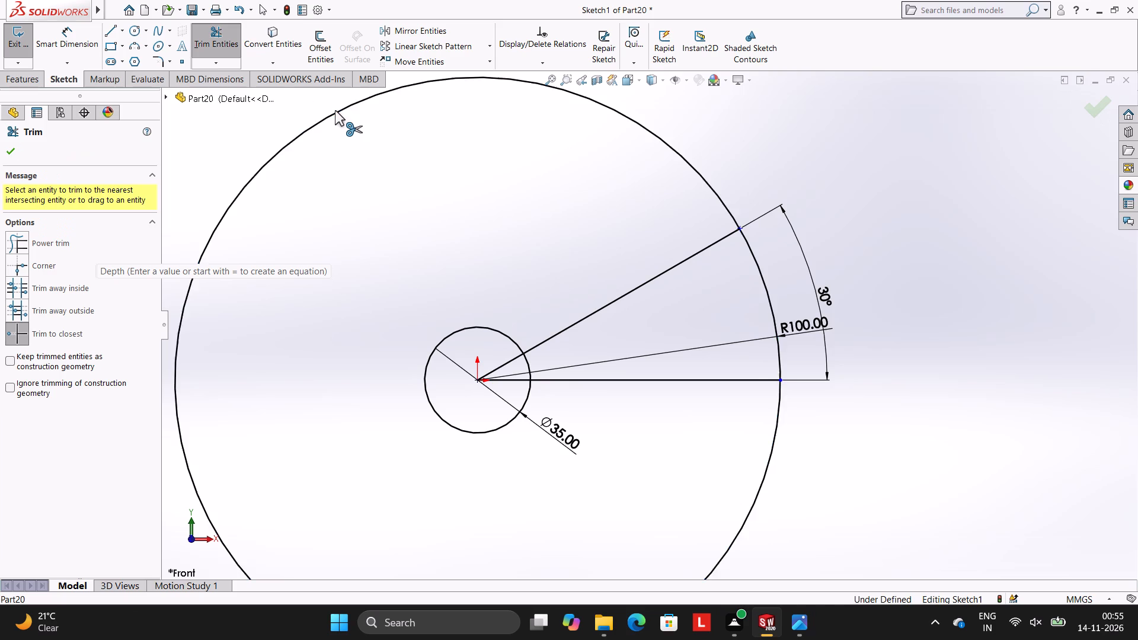
key("Escape")
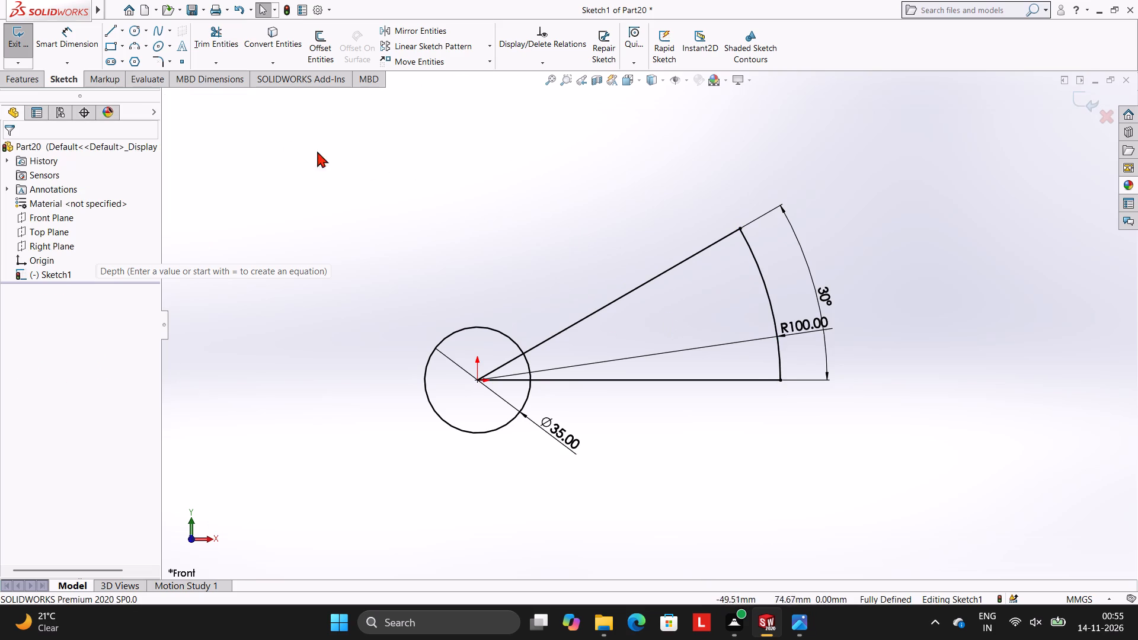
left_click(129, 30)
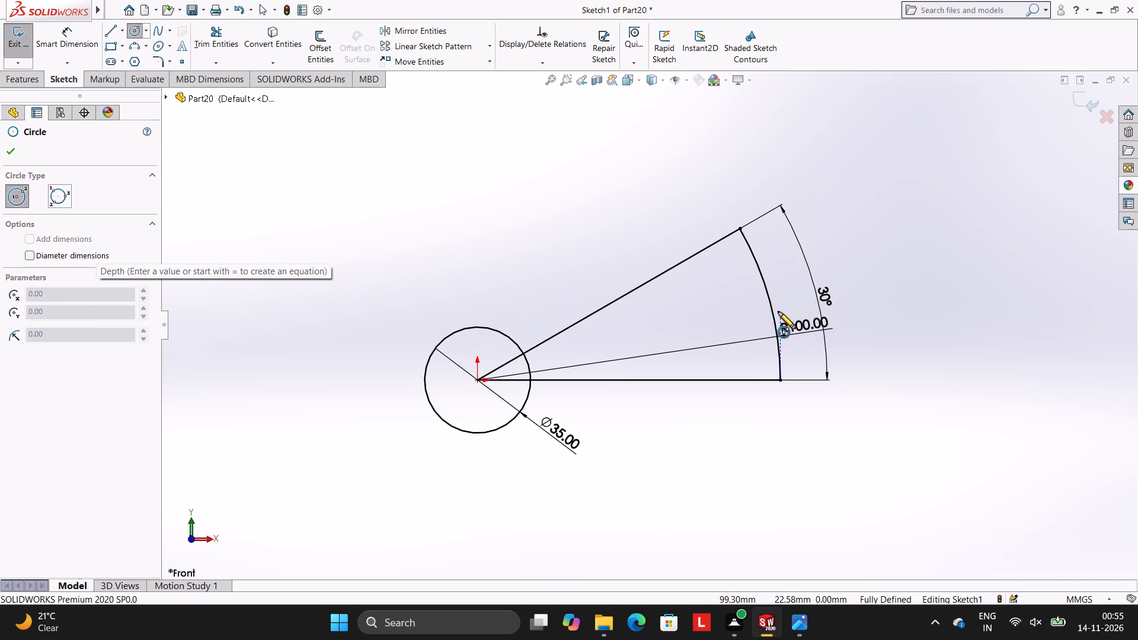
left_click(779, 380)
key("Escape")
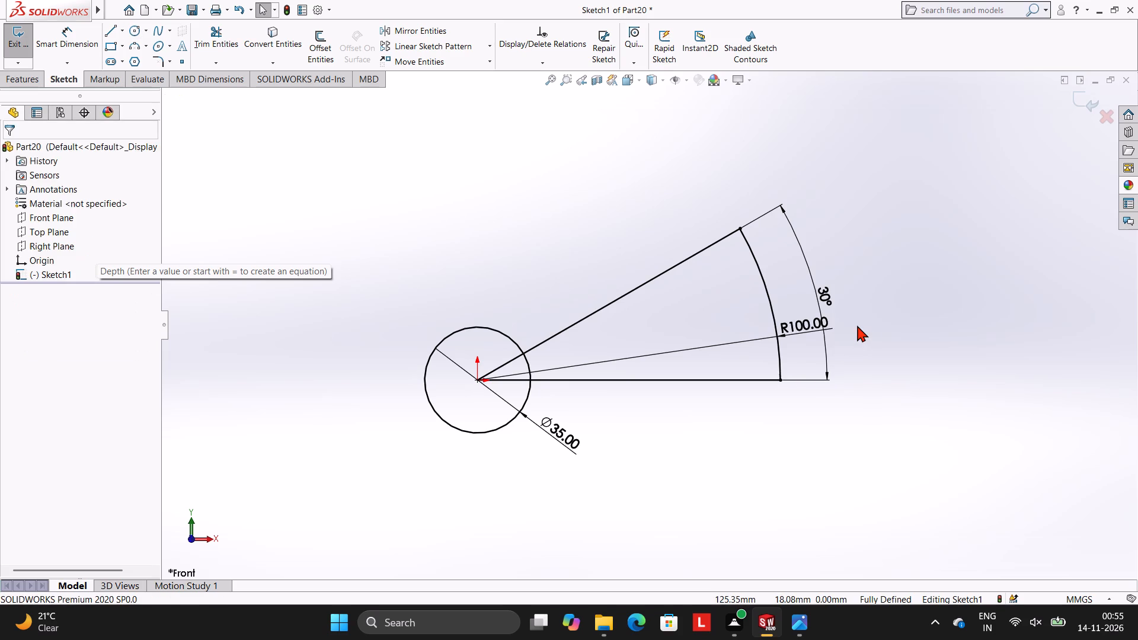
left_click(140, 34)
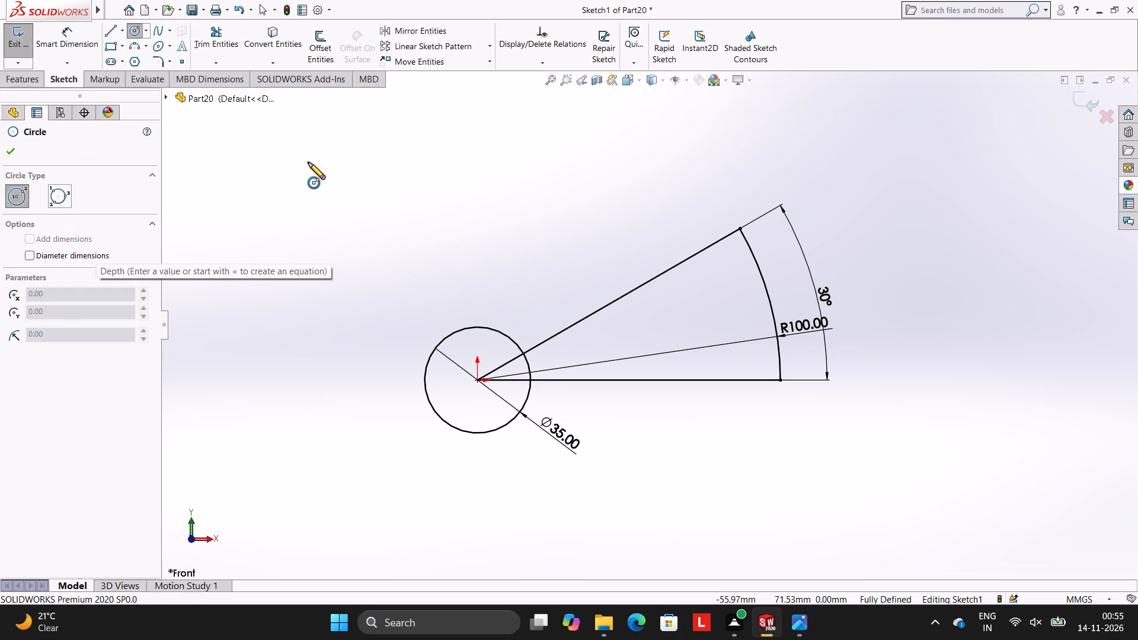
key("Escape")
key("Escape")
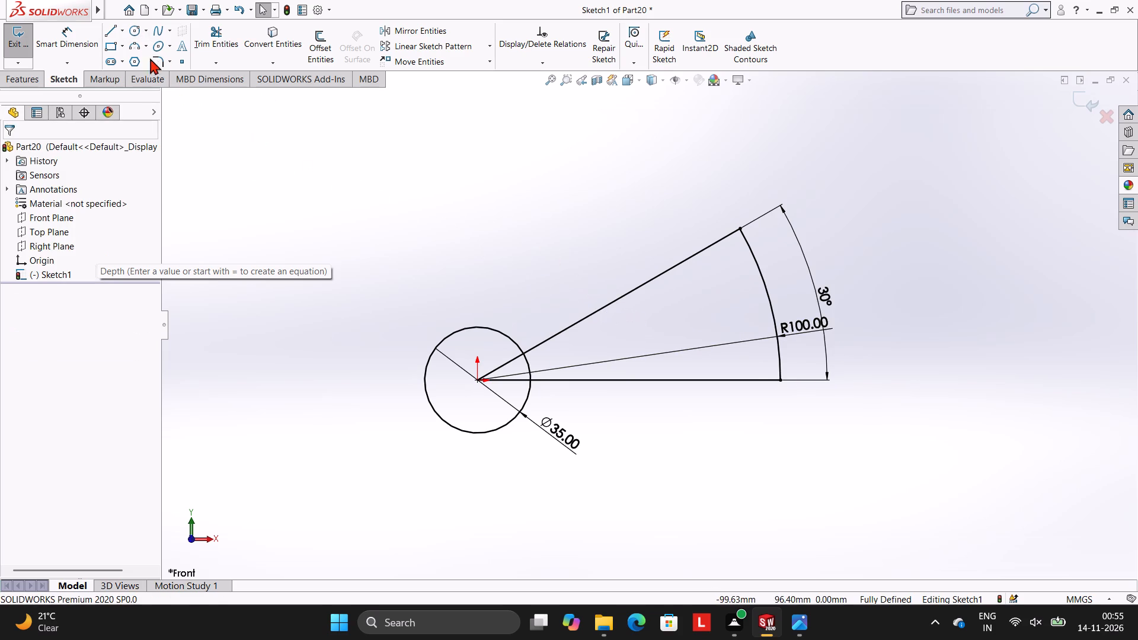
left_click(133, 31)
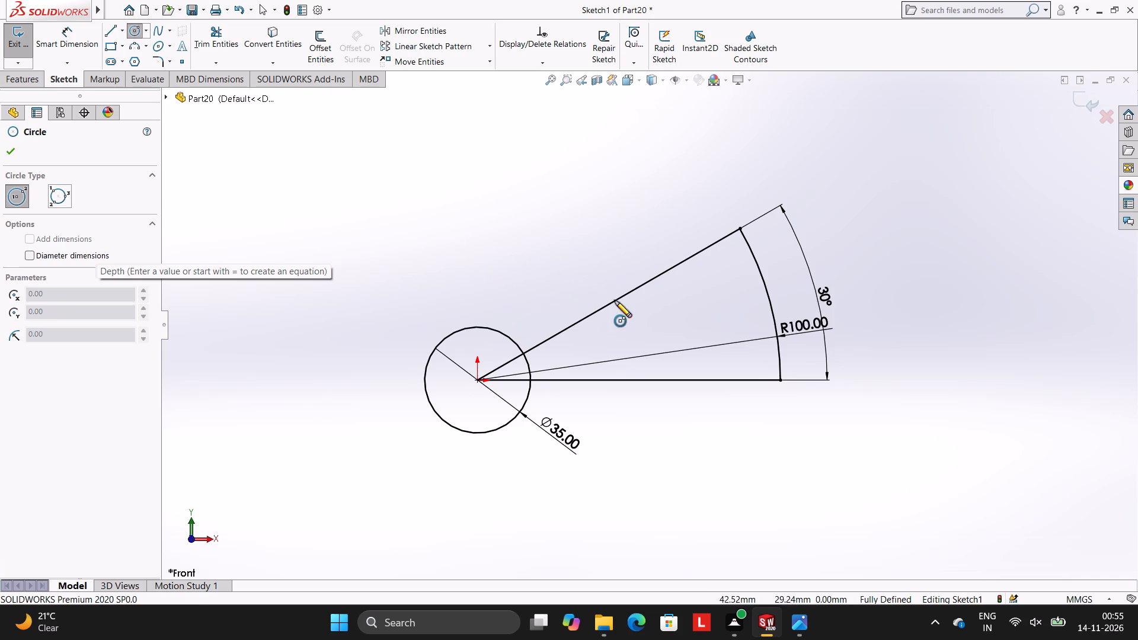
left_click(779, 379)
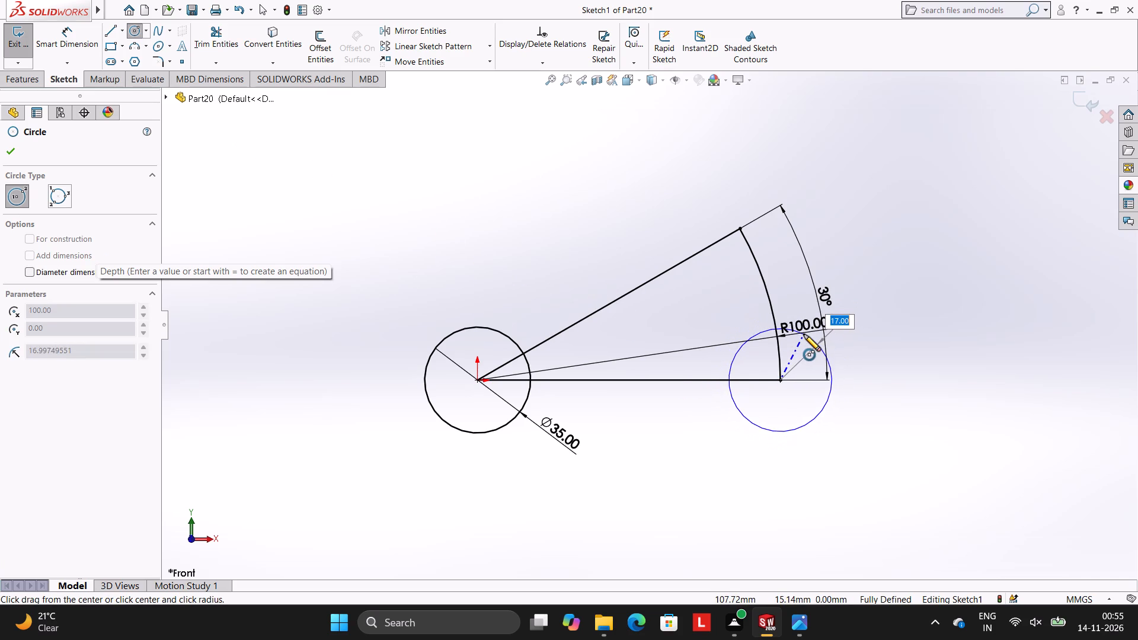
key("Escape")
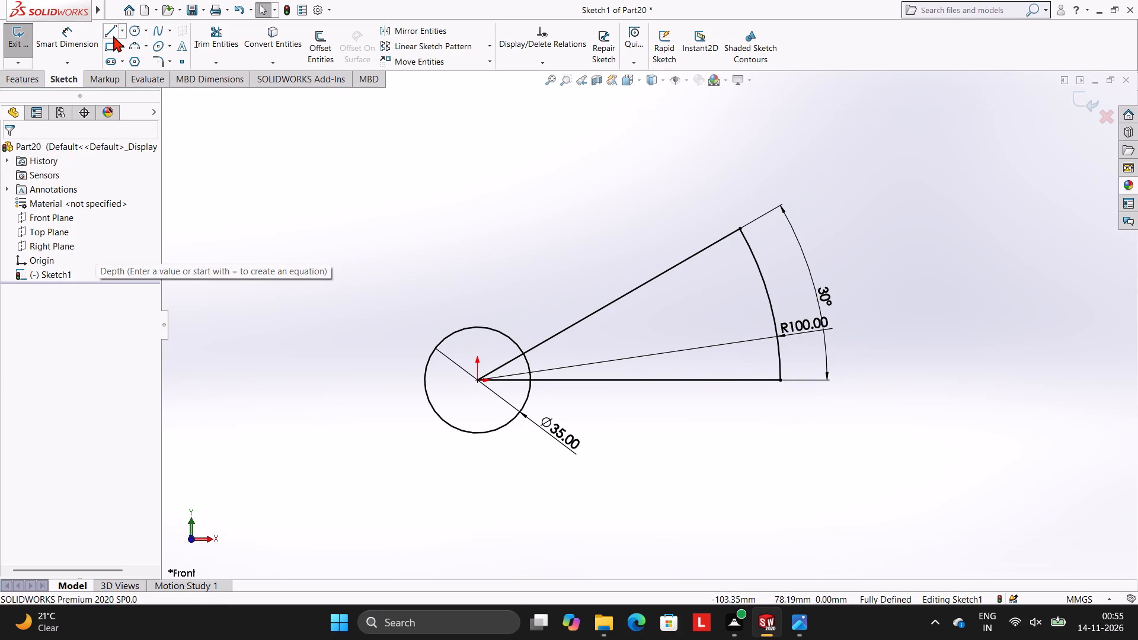
Draw a horizontal line about 101 mm long from the bottom quadrant point of the 35 mm circle, towards the arc side.
left_click(112, 36)
left_click(478, 434)
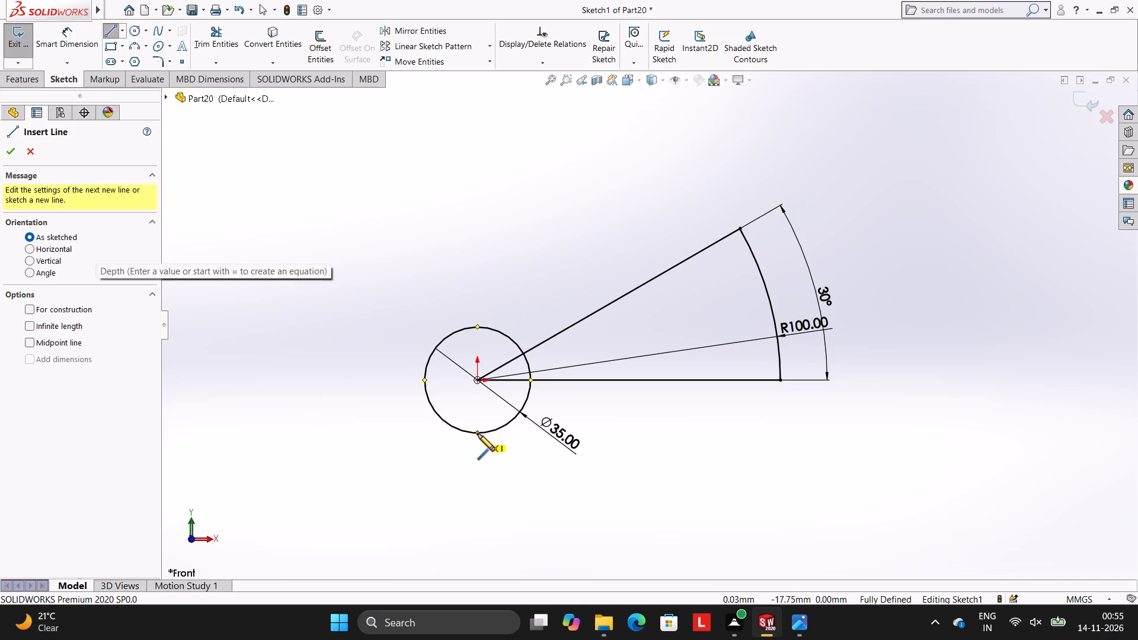
left_click(784, 435)
key("Escape")
key("Escape")
key("Escape")
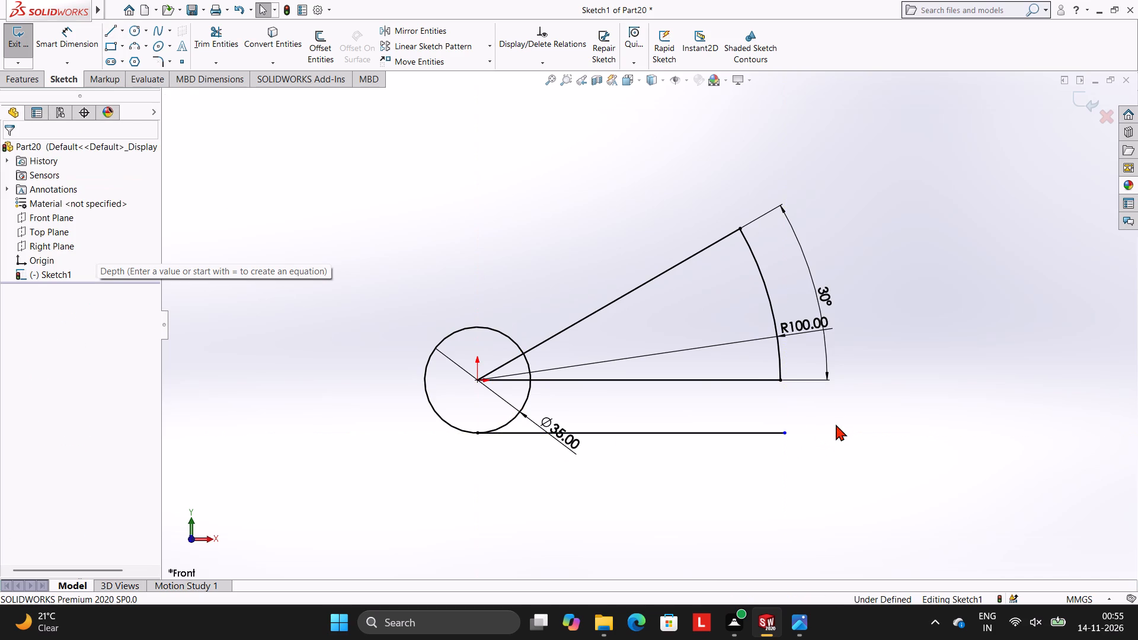
Draw a circle of about 17.5 mm radius centred on the arc's lower end and passing through the bottom line's free end.
left_click(132, 36)
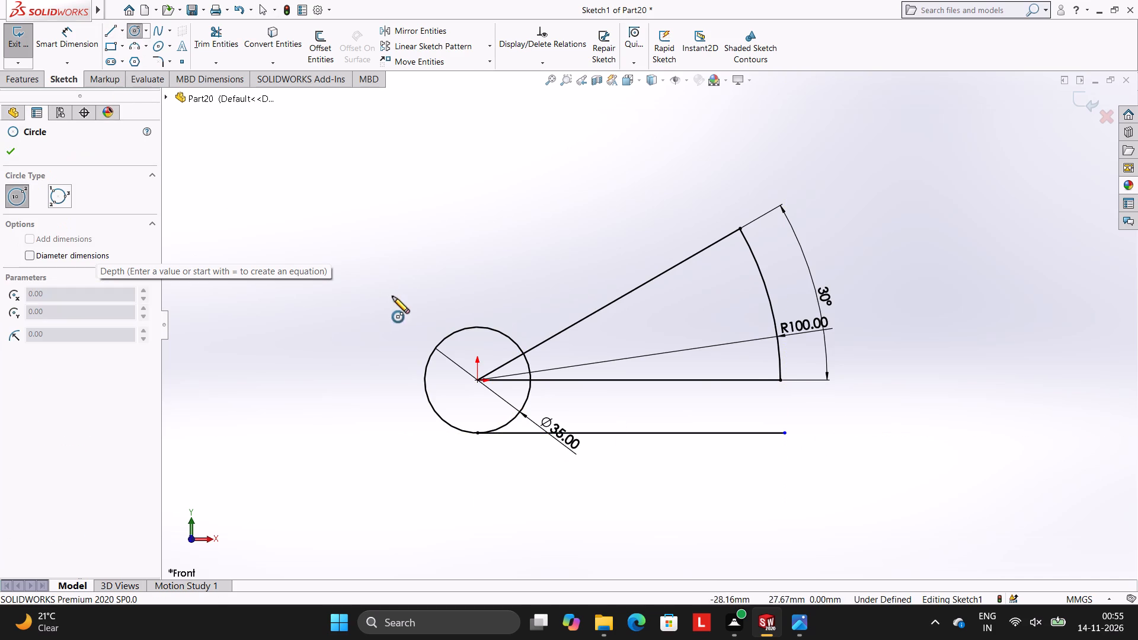
left_click(780, 379)
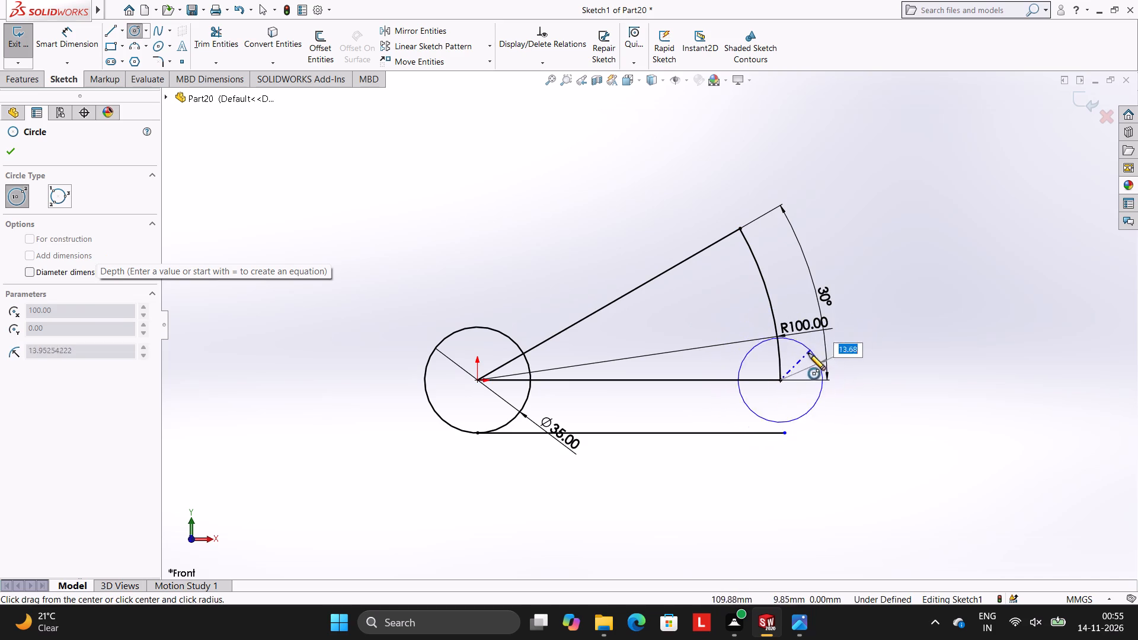
left_click(784, 434)
key("Escape")
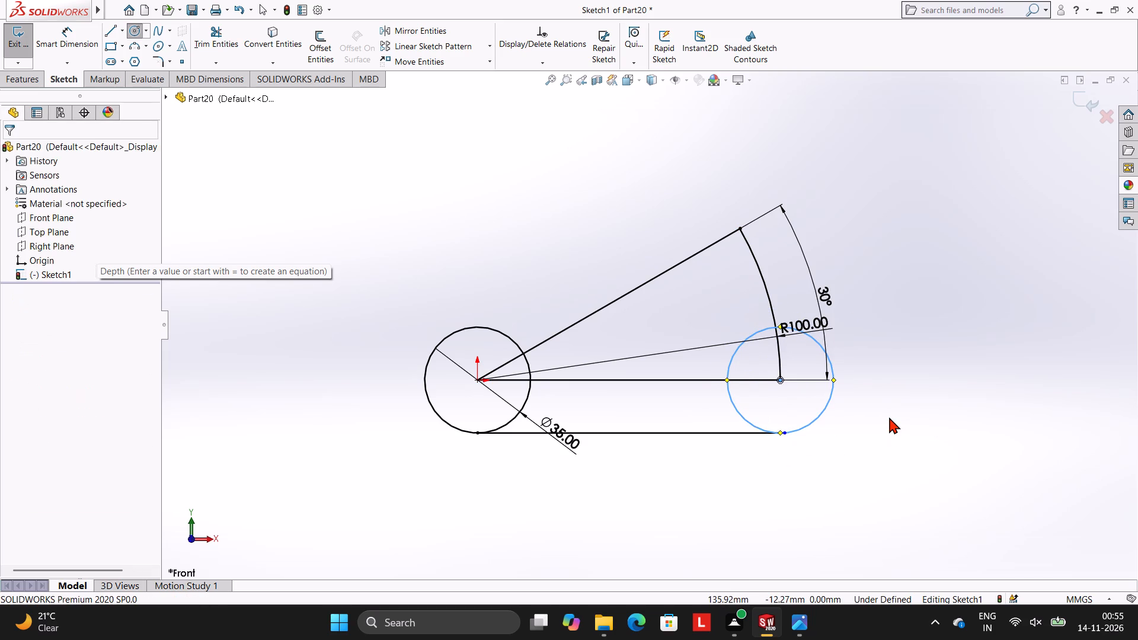
key("Escape")
key("Escape")
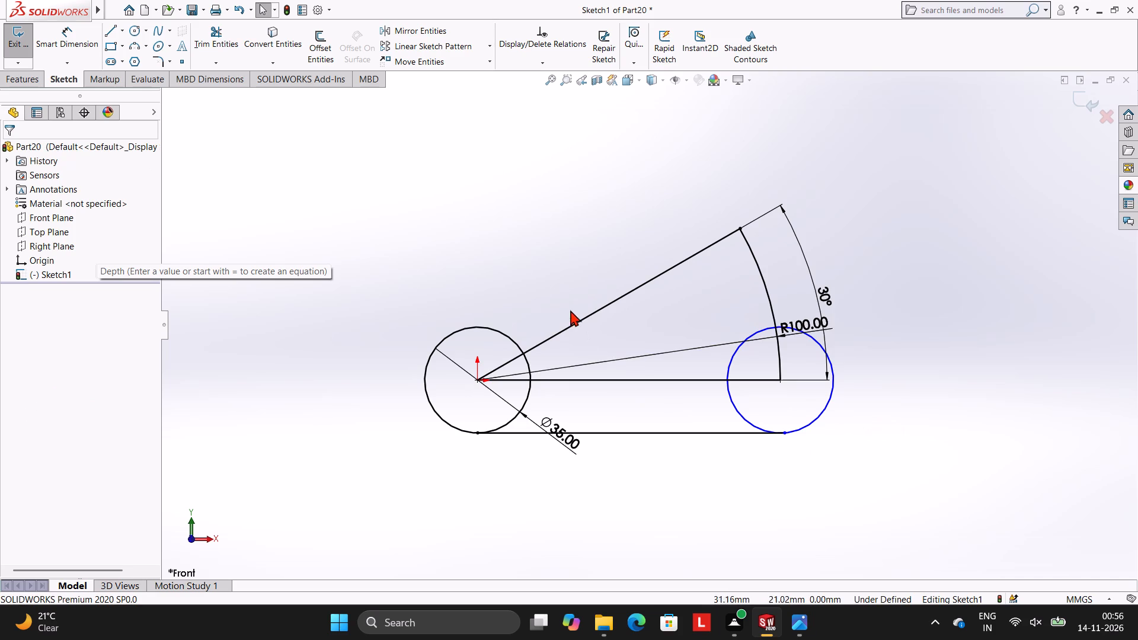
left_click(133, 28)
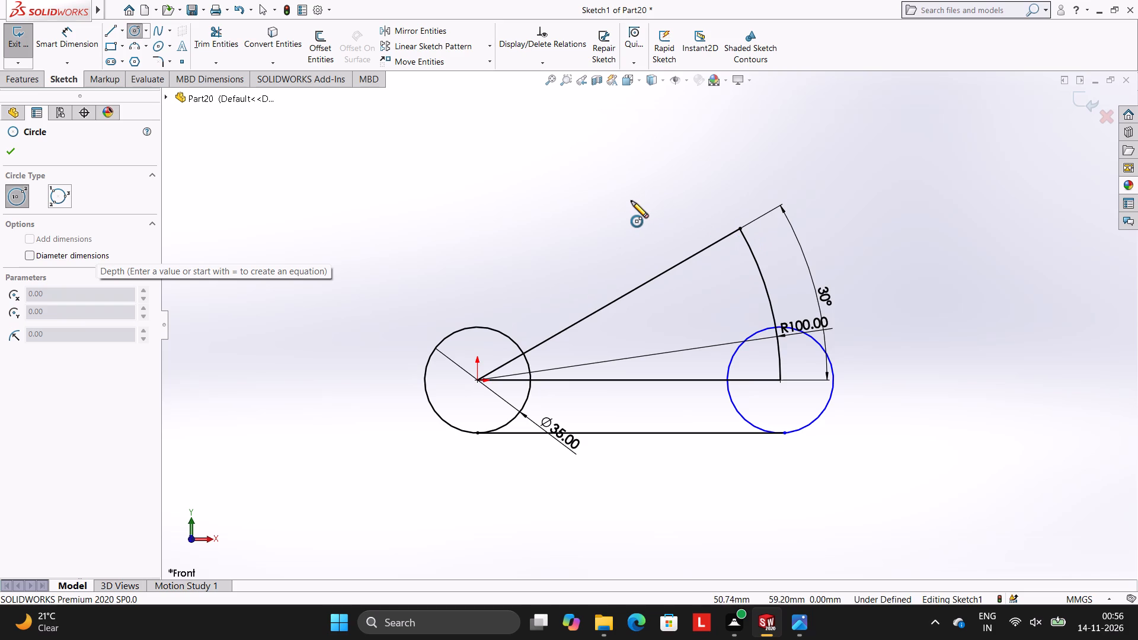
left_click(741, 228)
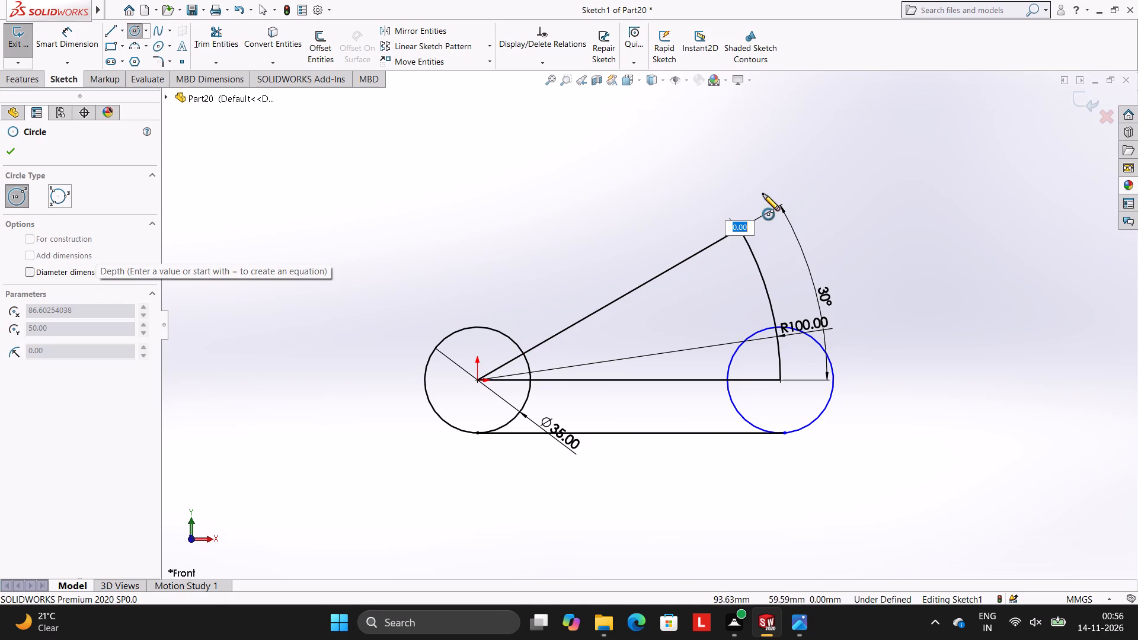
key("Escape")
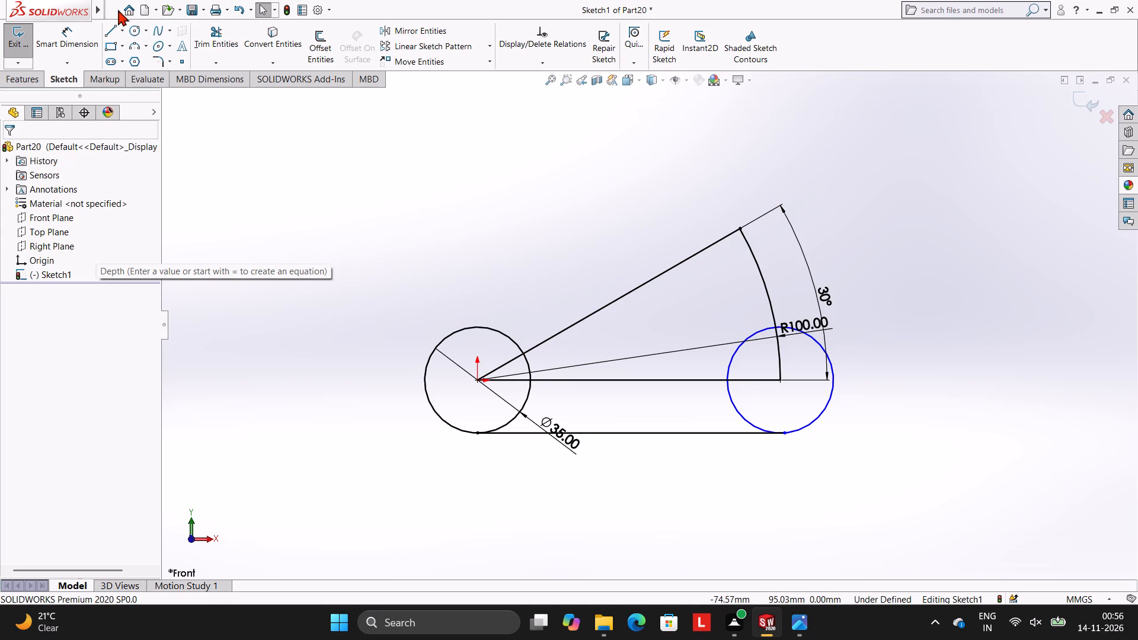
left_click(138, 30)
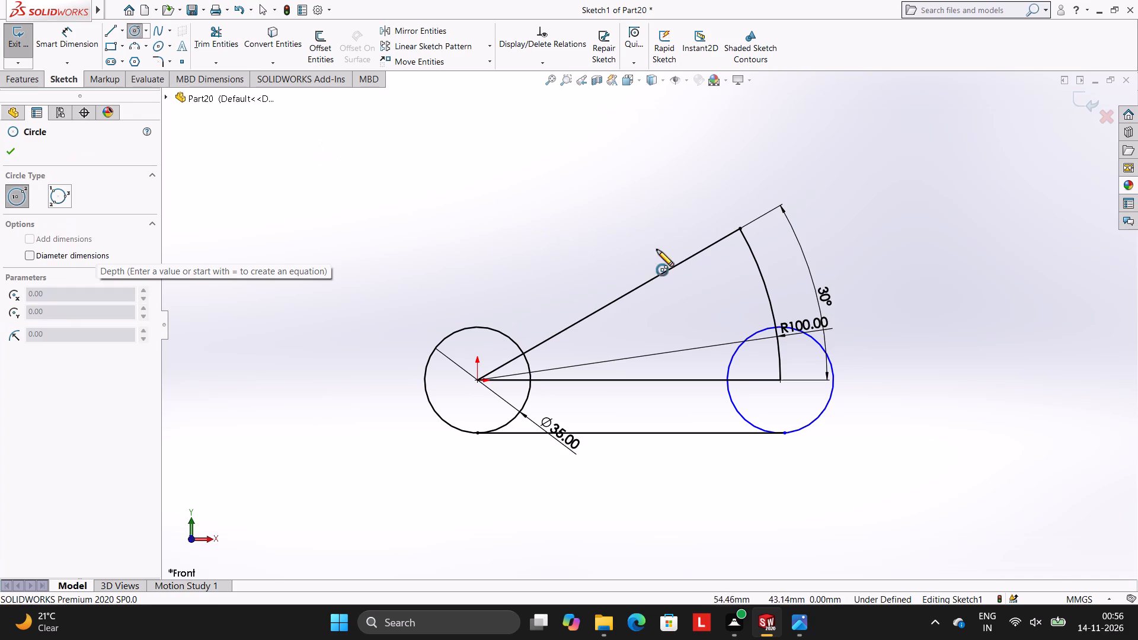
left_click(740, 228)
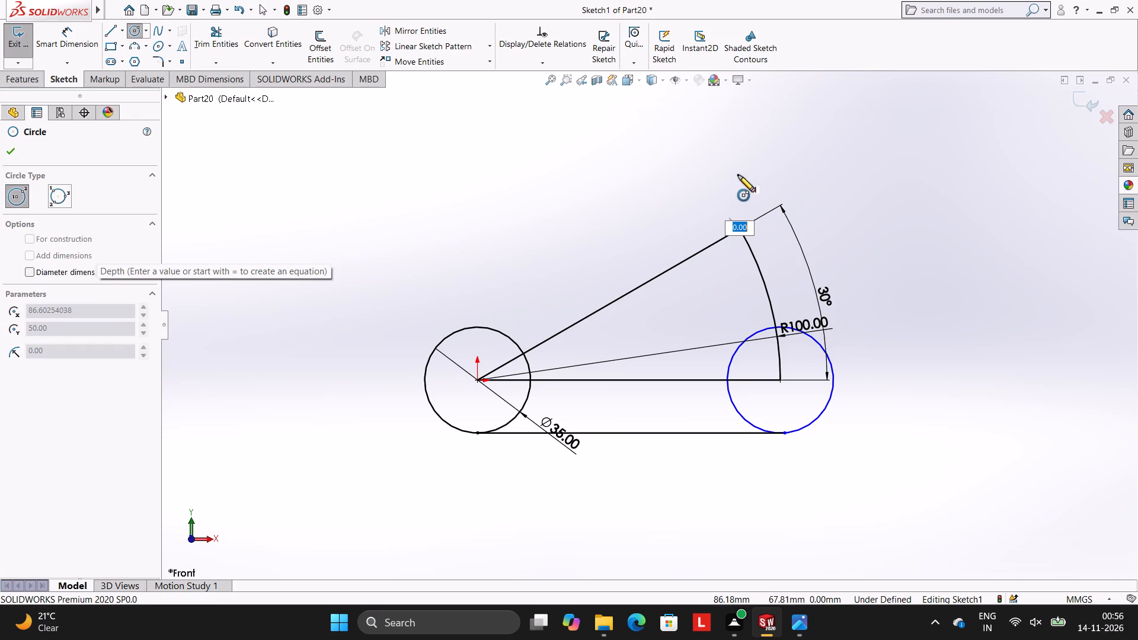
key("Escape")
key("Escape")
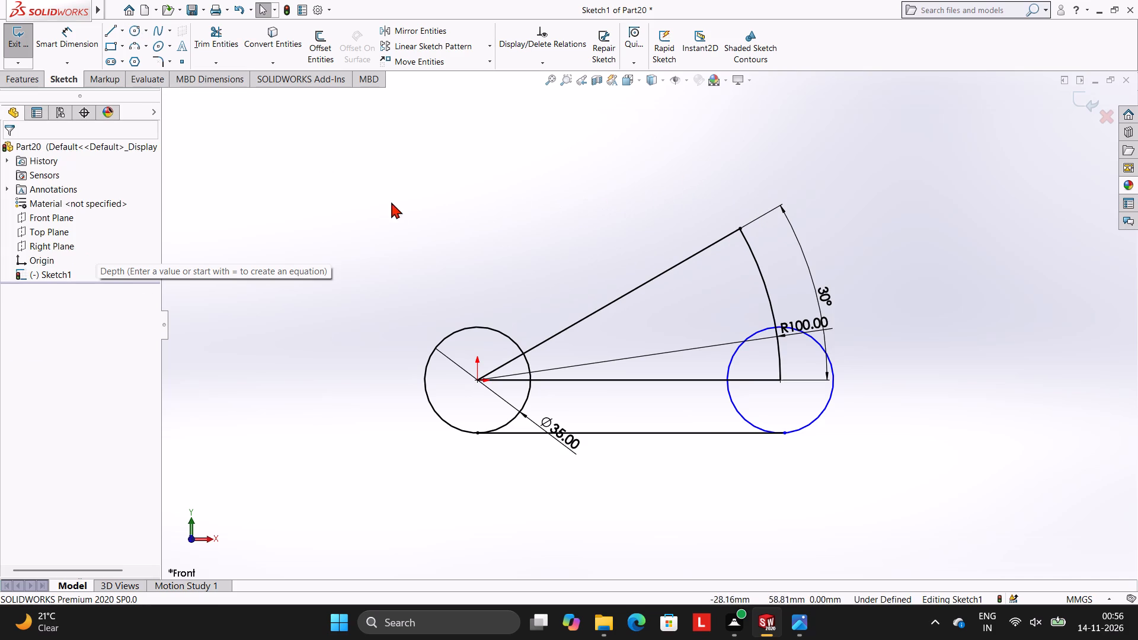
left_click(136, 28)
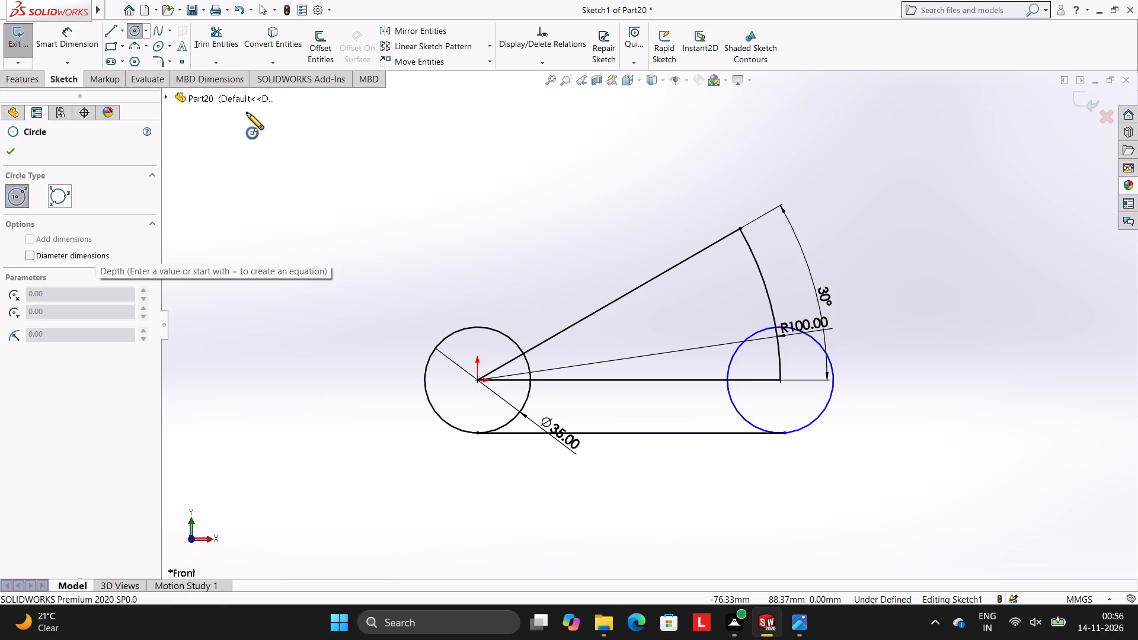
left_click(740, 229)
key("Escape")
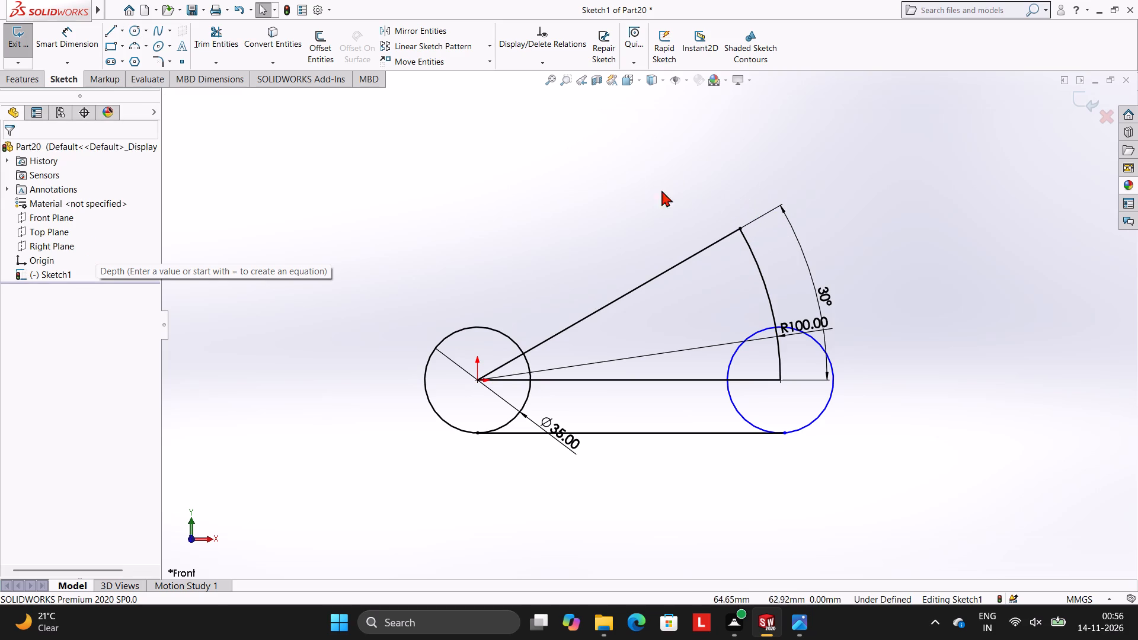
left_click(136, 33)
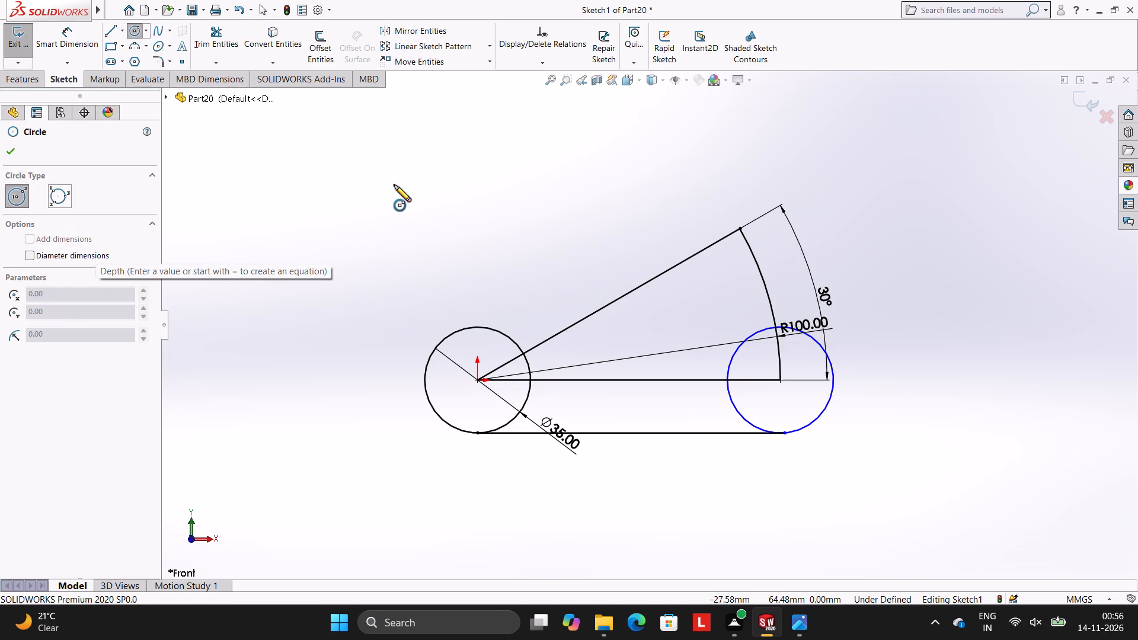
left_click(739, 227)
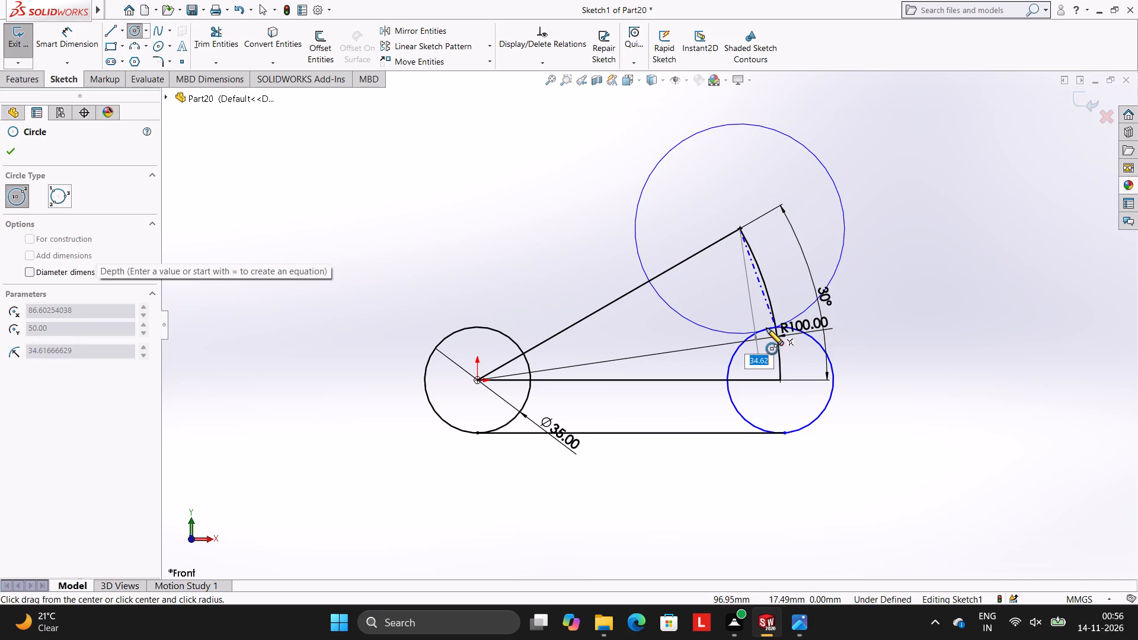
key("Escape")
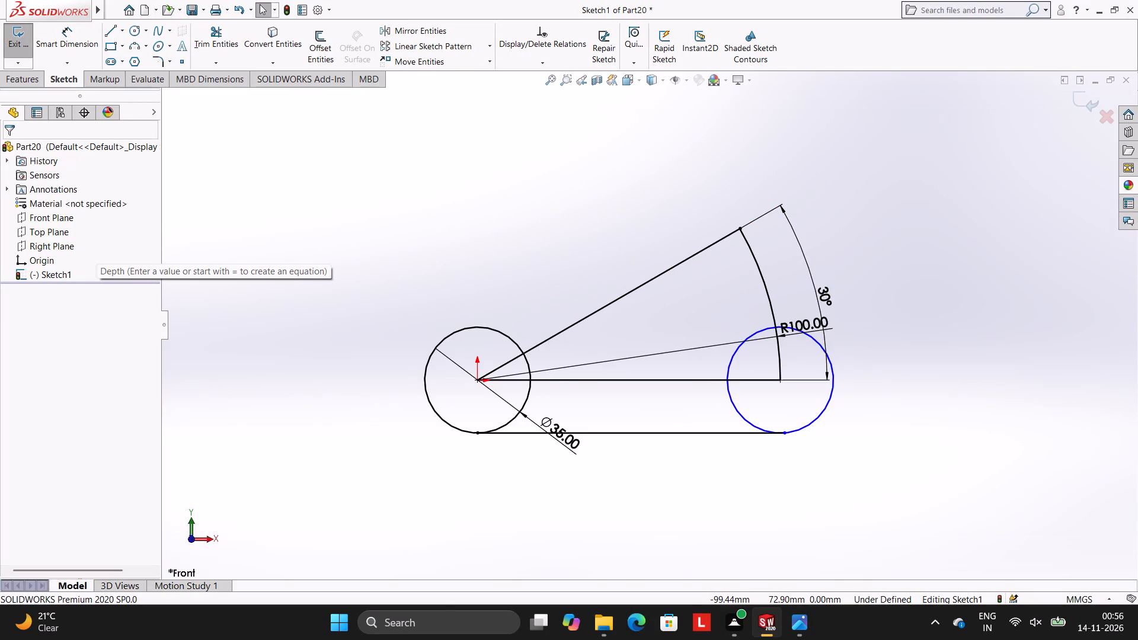
Dimension the diameter of the circle at the lower end of the 100 mm arc, keeping its drawn size.
left_click(79, 37)
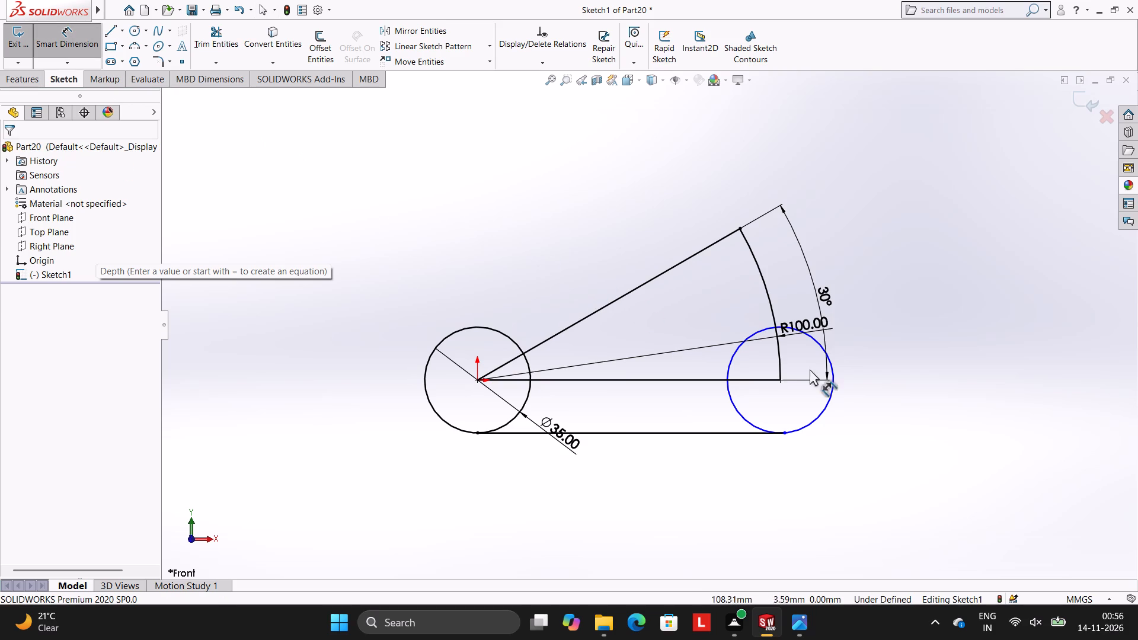
left_click(835, 379)
left_click(862, 447)
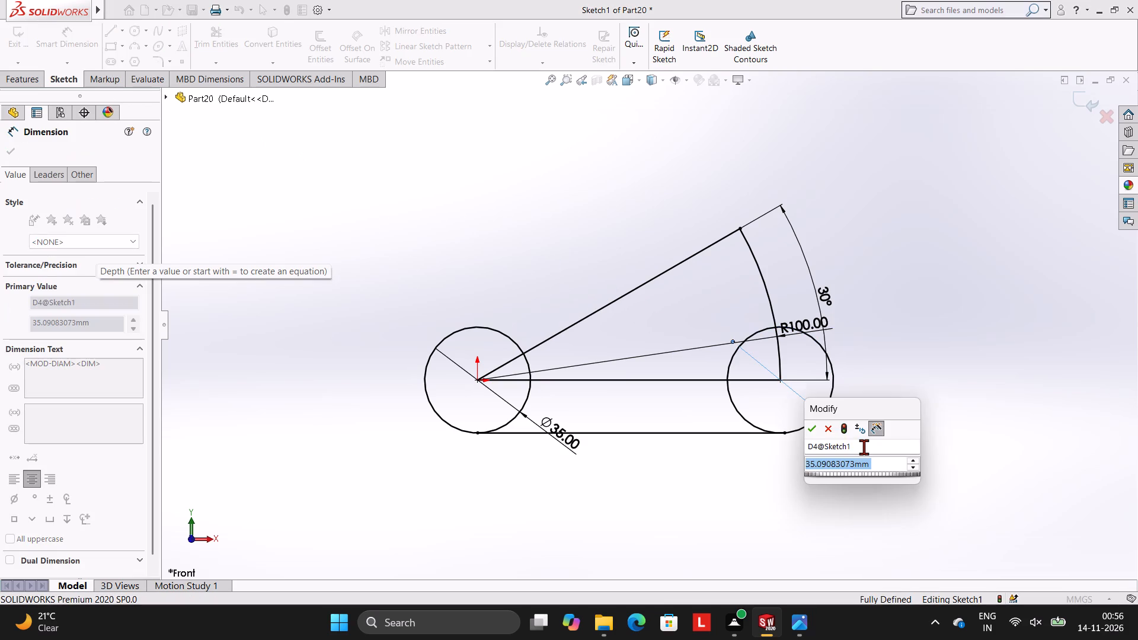
left_click(811, 423)
left_click(892, 367)
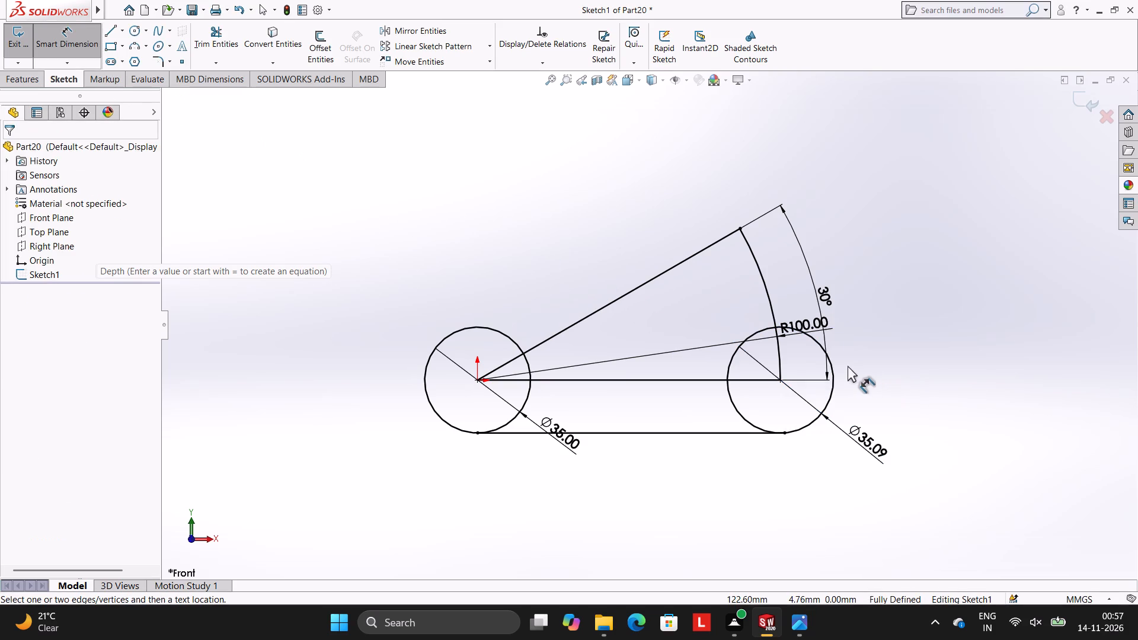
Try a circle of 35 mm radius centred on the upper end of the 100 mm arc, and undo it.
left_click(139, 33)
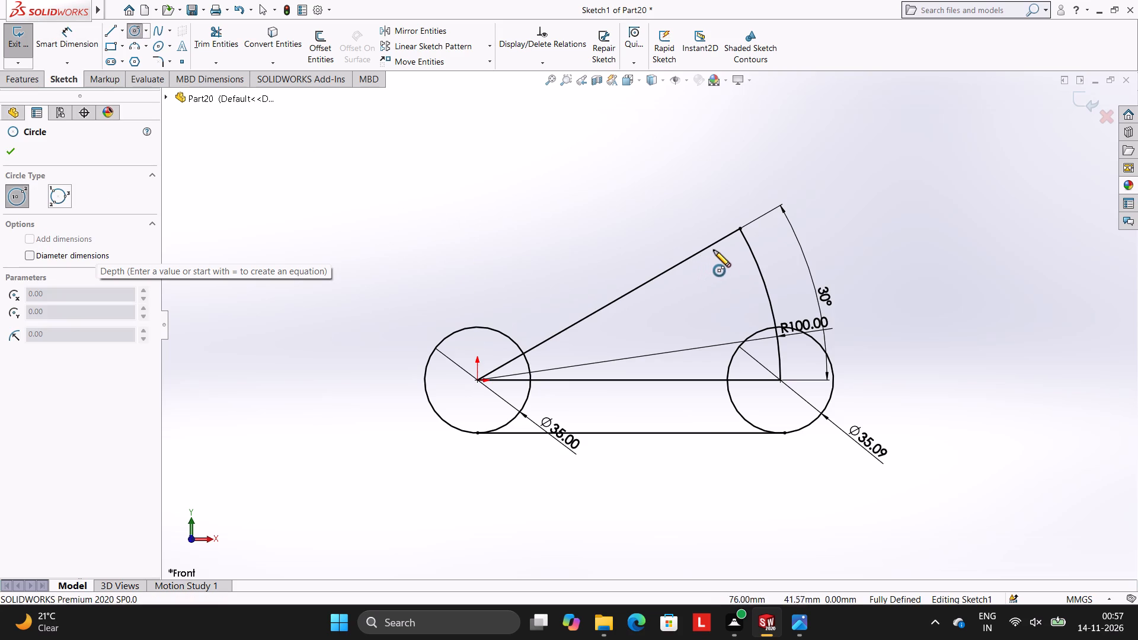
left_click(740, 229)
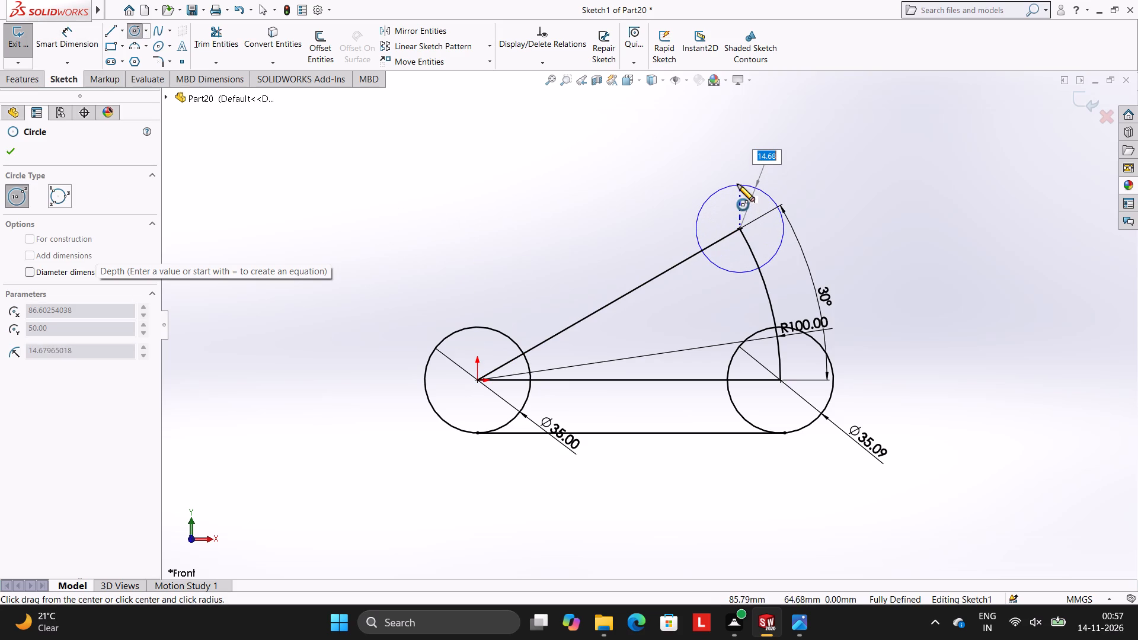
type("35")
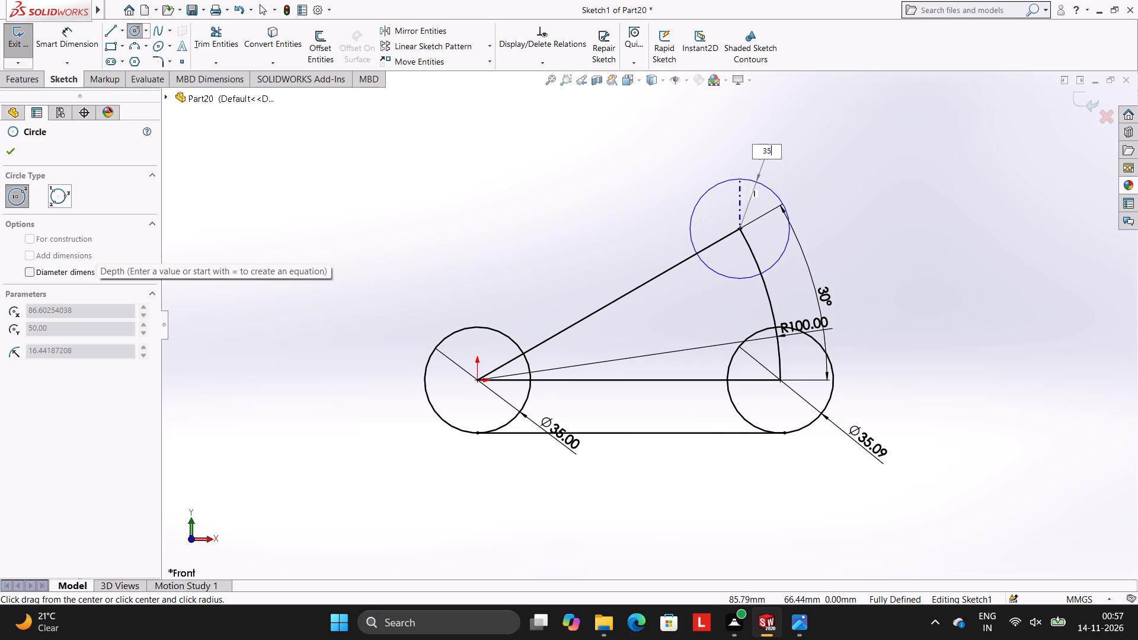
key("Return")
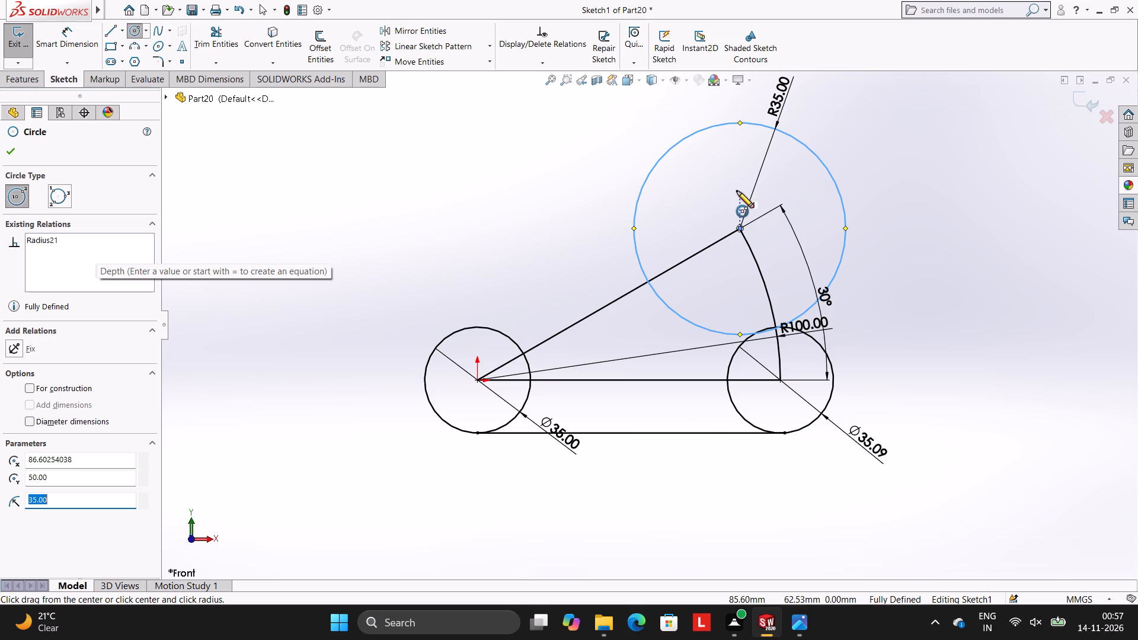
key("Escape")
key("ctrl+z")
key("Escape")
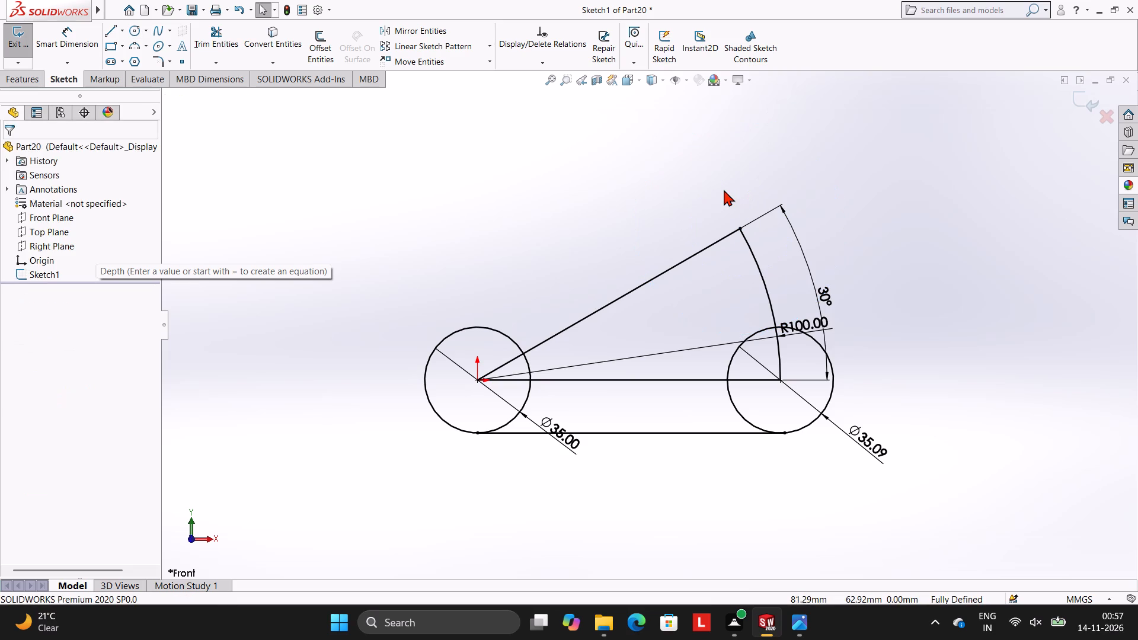
Draw a 35 mm diameter circle centred on the upper end of the 100 mm arc, with diameter dimensions enabled.
left_click(133, 32)
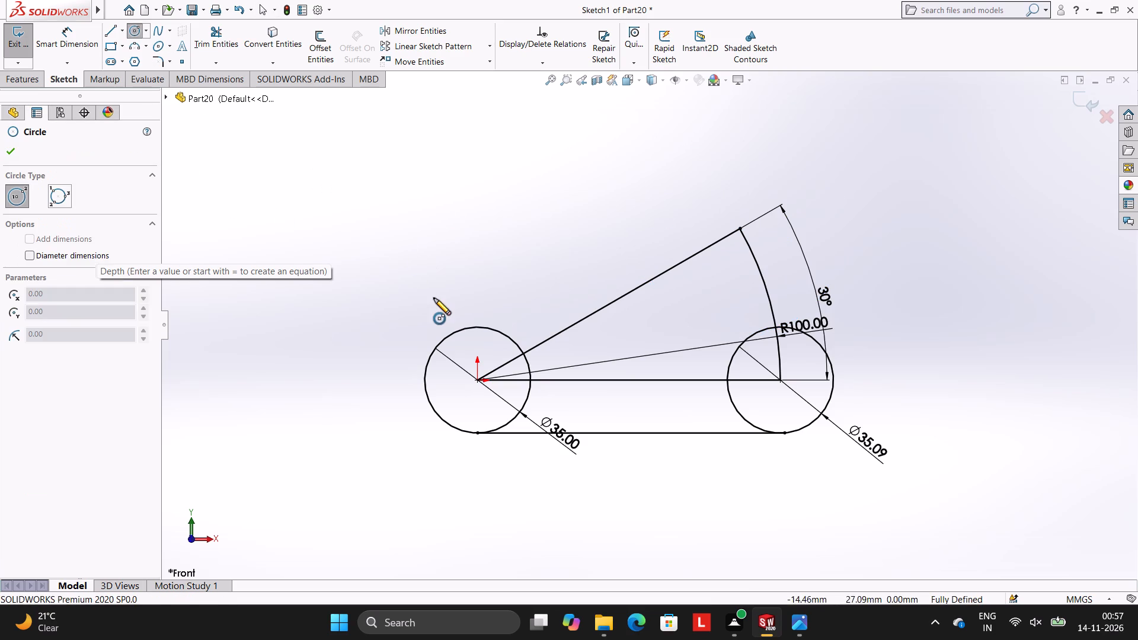
left_click(34, 259)
left_click(740, 228)
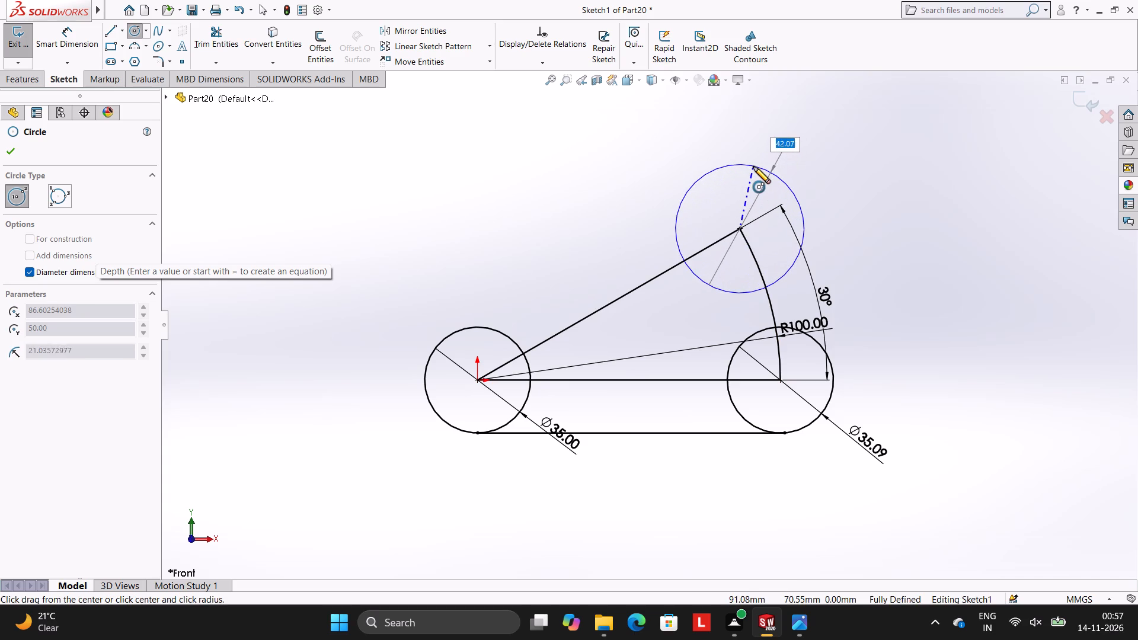
type("35")
key("Return")
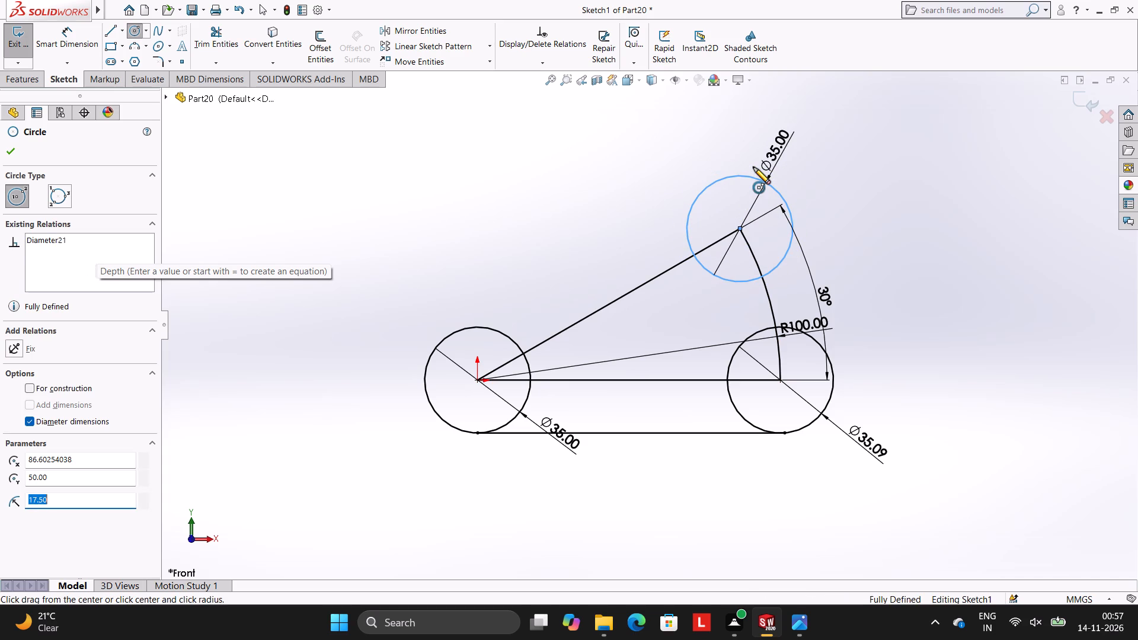
key("Escape")
key("Escape")
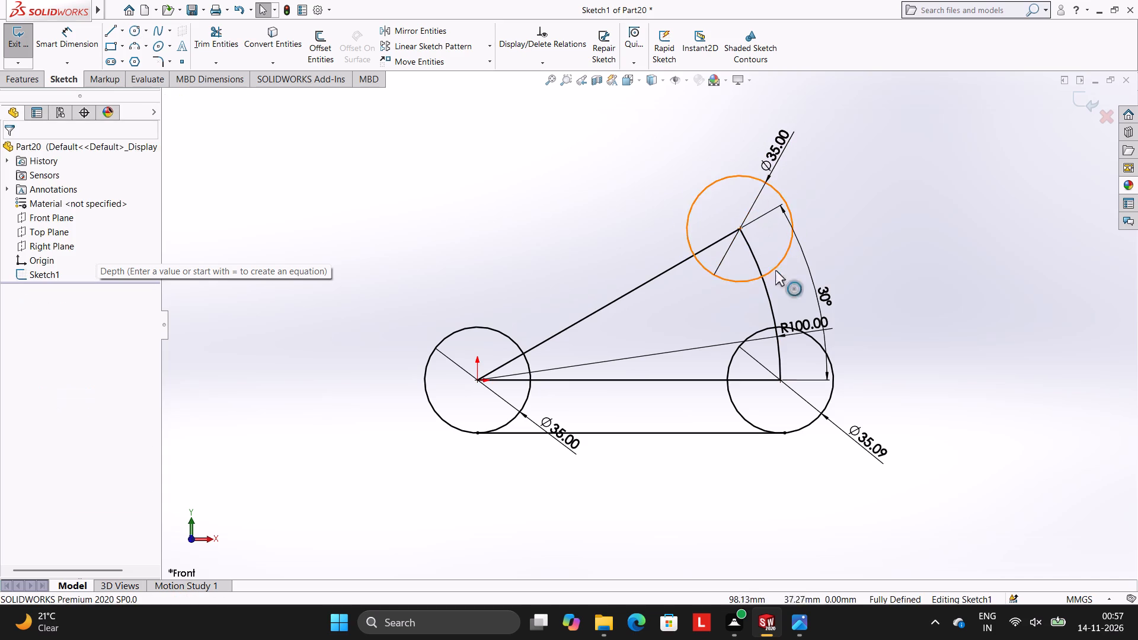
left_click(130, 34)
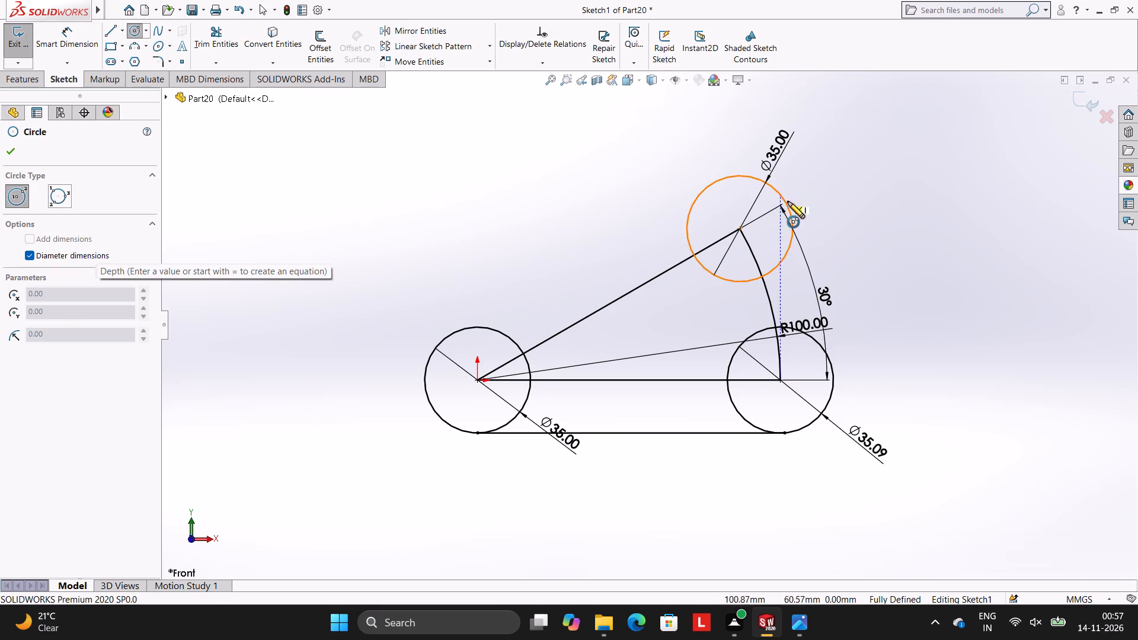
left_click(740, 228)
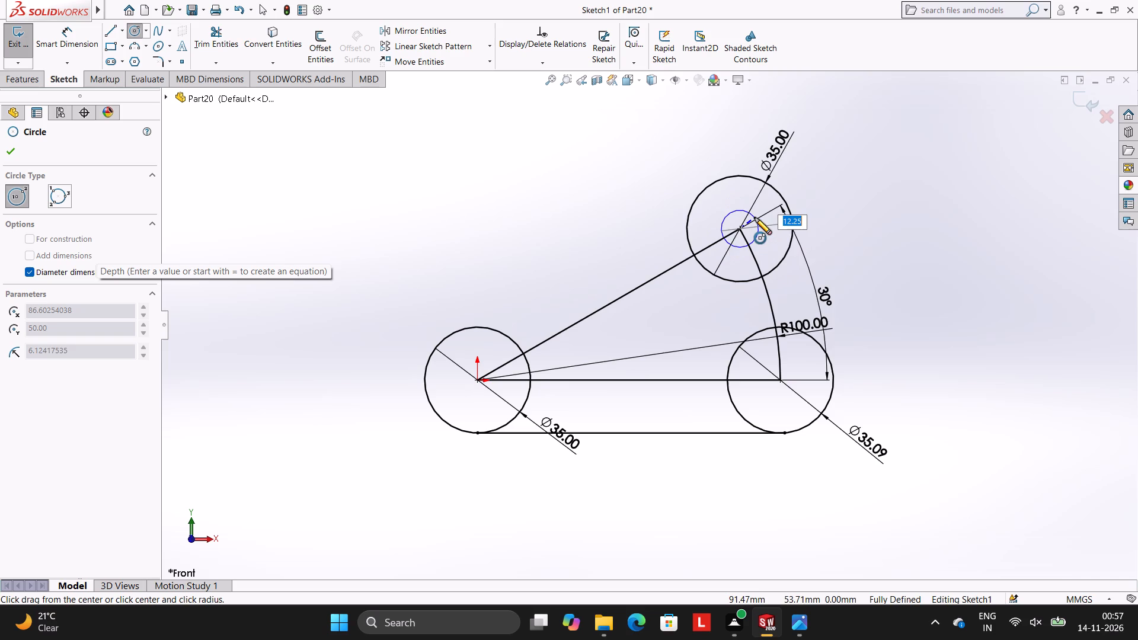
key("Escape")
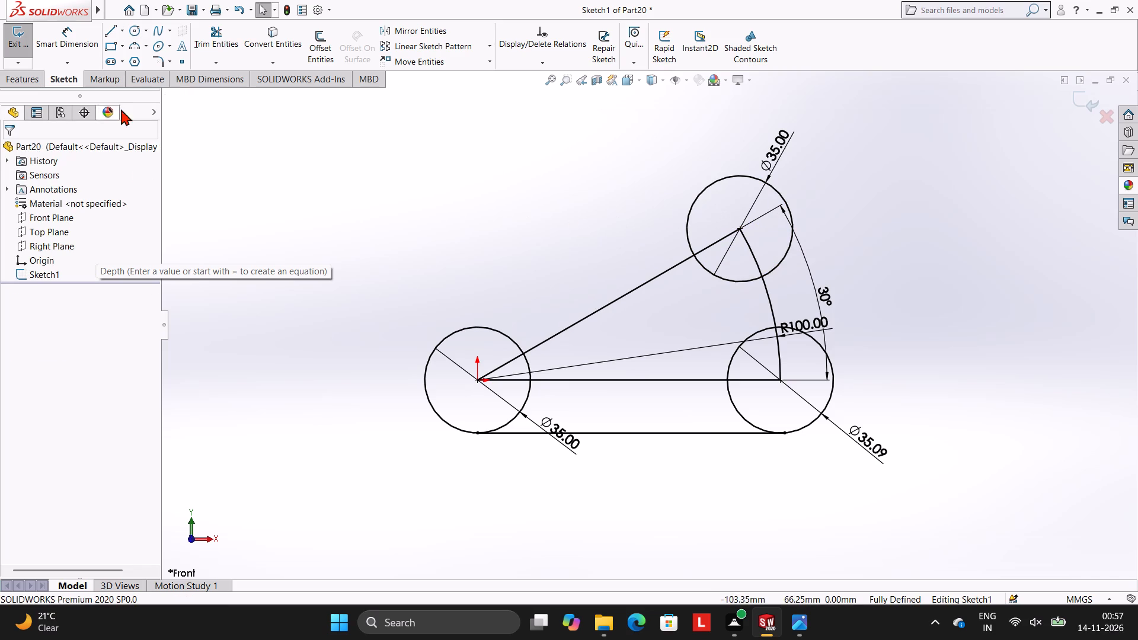
Draw a three-point arc of 175 mm radius, curving inward, from the top of the origin circle to the upper 35 mm circle.
left_click(135, 47)
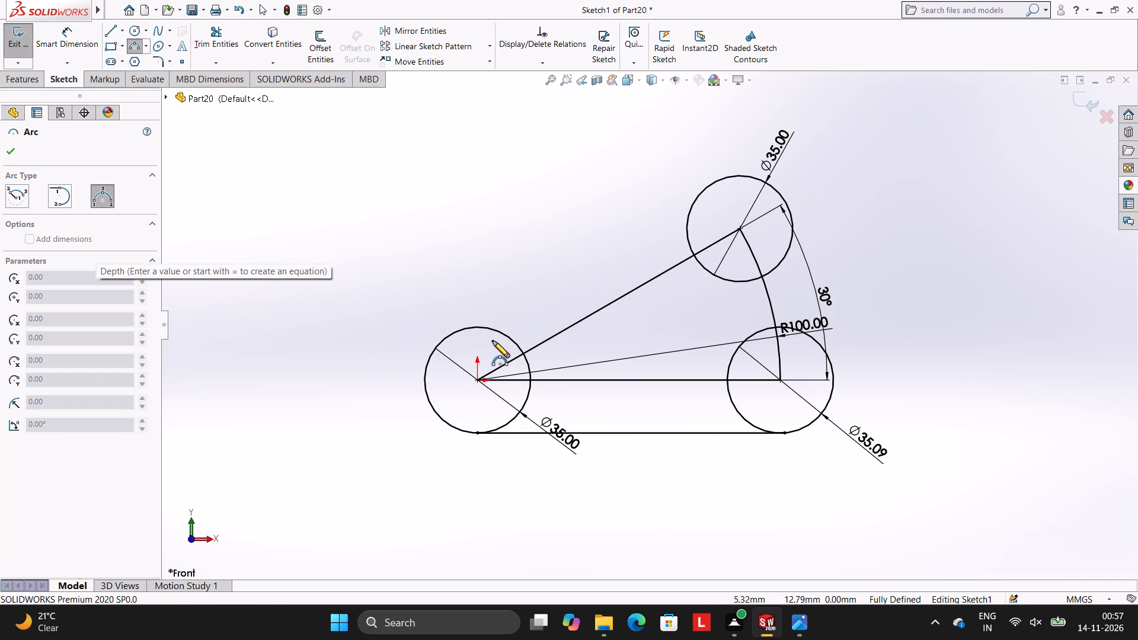
left_click(464, 327)
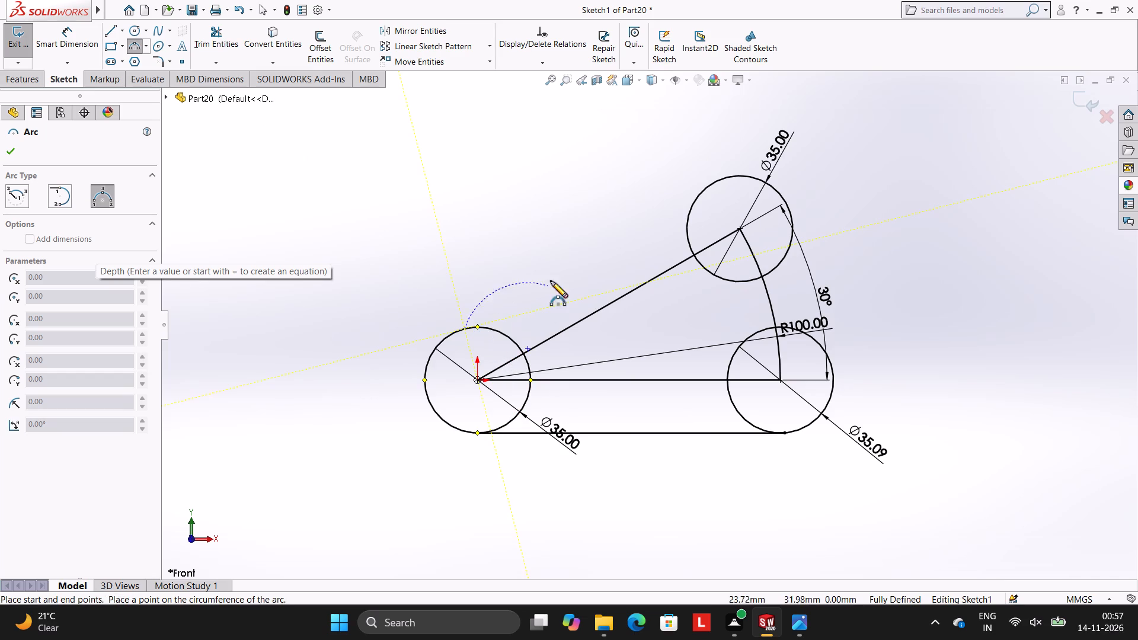
left_click(706, 187)
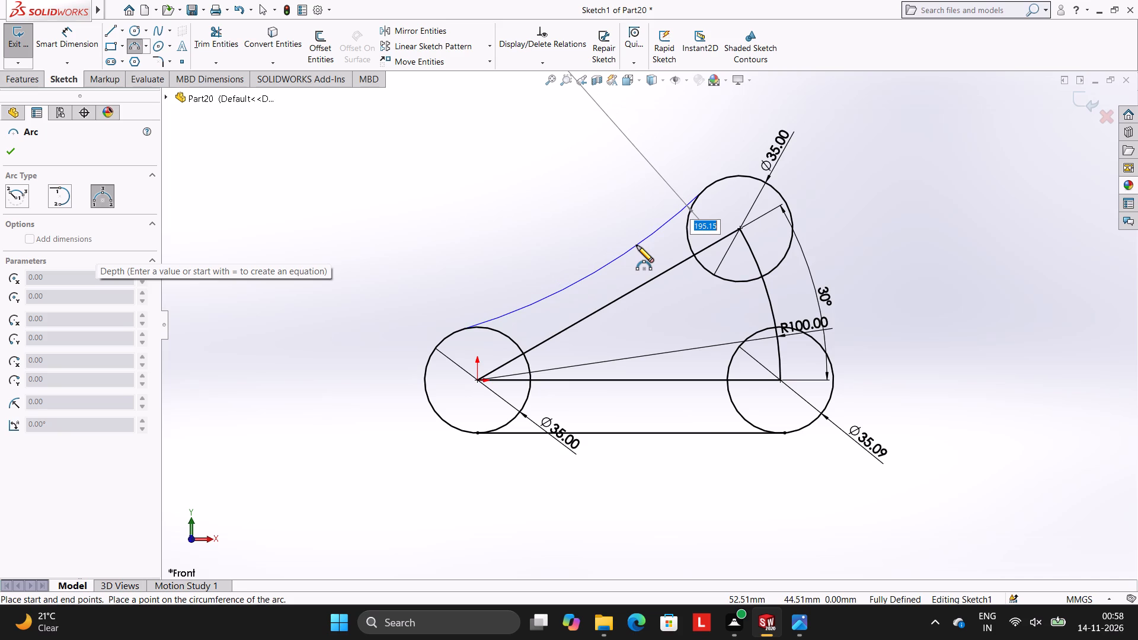
type("175")
key("Return")
key("Escape")
key("Escape")
key("Escape")
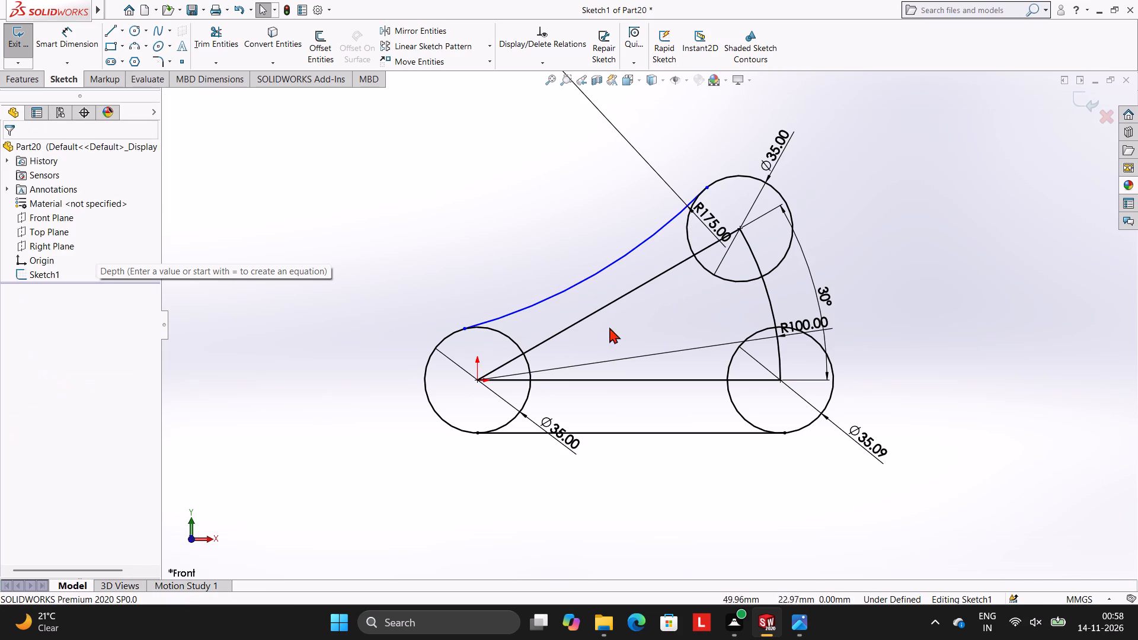
Make the 175 mm radius arc tangent to both the origin circle and the upper 35 mm circle.
left_click(514, 314)
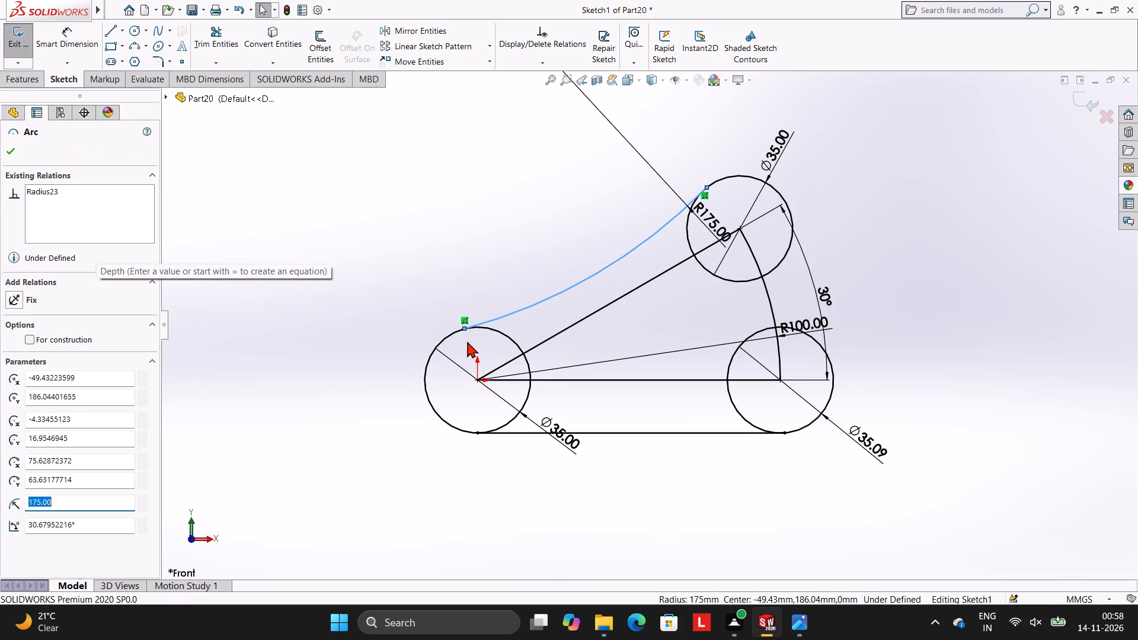
left_click(442, 340, "ctrl")
left_click(31, 376, "ctrl")
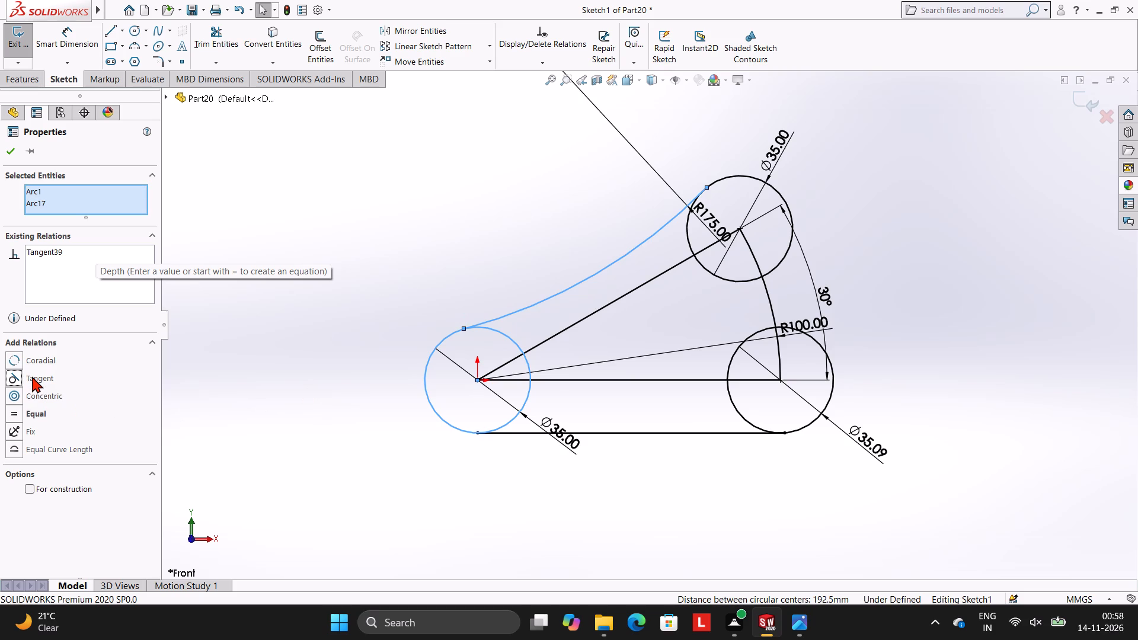
key("Escape")
key("Escape")
left_click(646, 242)
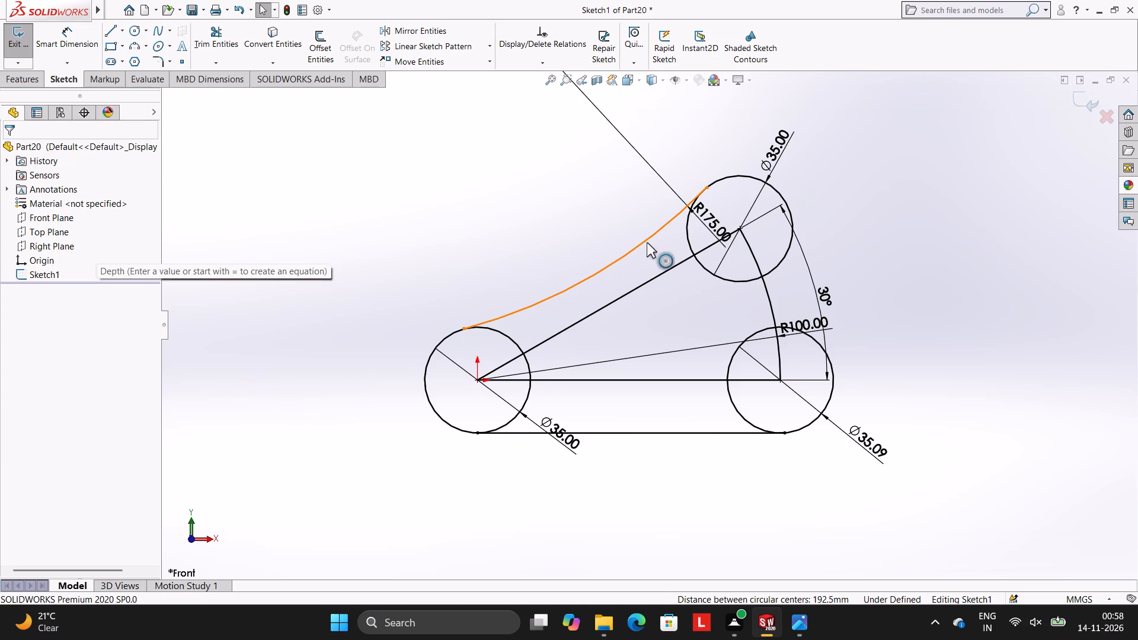
left_click(730, 177, "ctrl")
left_click(41, 372, "ctrl")
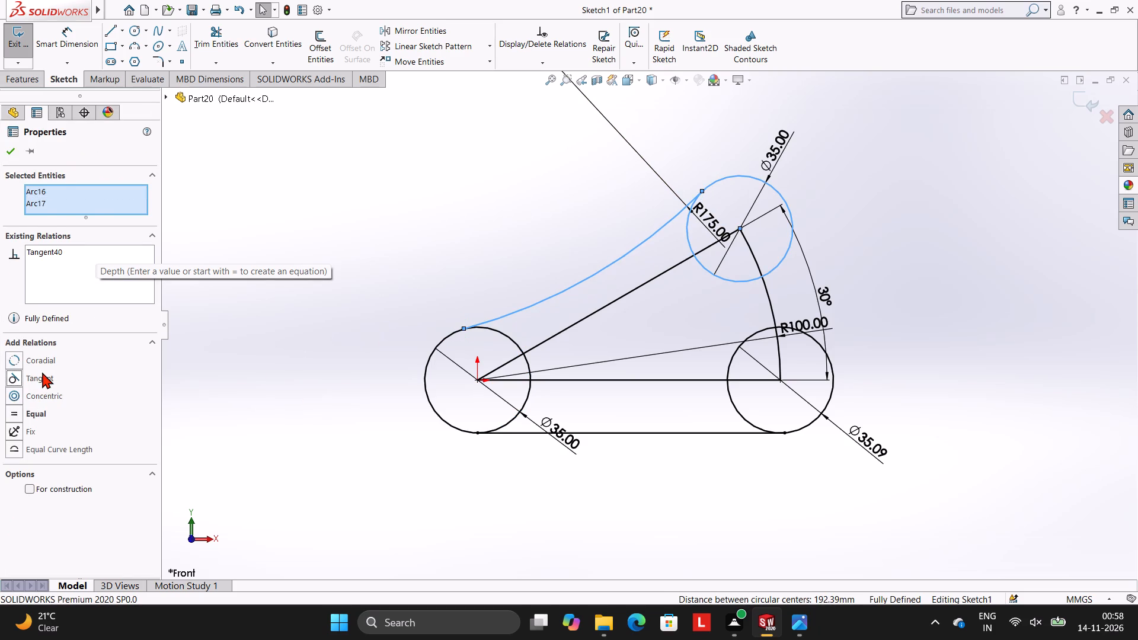
key("Escape")
key("Escape")
key("Escape")
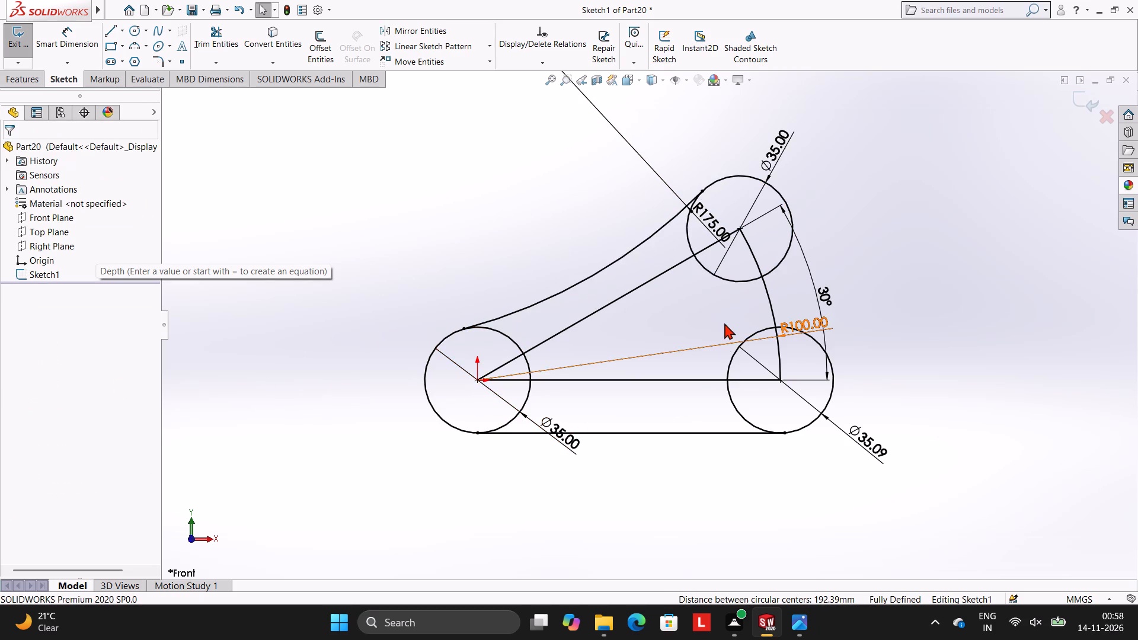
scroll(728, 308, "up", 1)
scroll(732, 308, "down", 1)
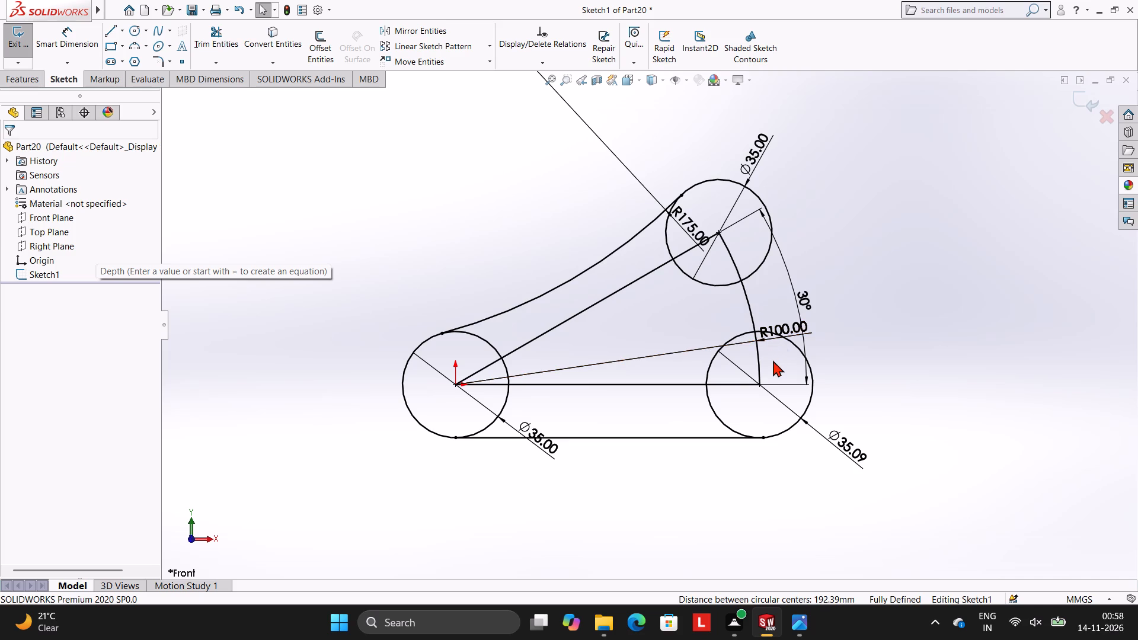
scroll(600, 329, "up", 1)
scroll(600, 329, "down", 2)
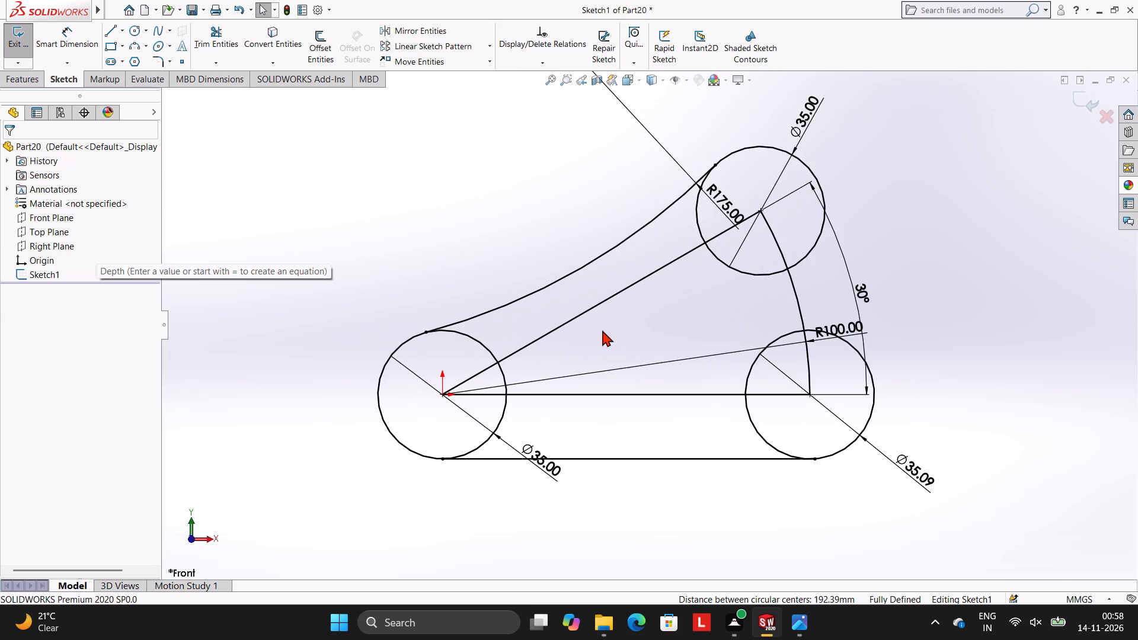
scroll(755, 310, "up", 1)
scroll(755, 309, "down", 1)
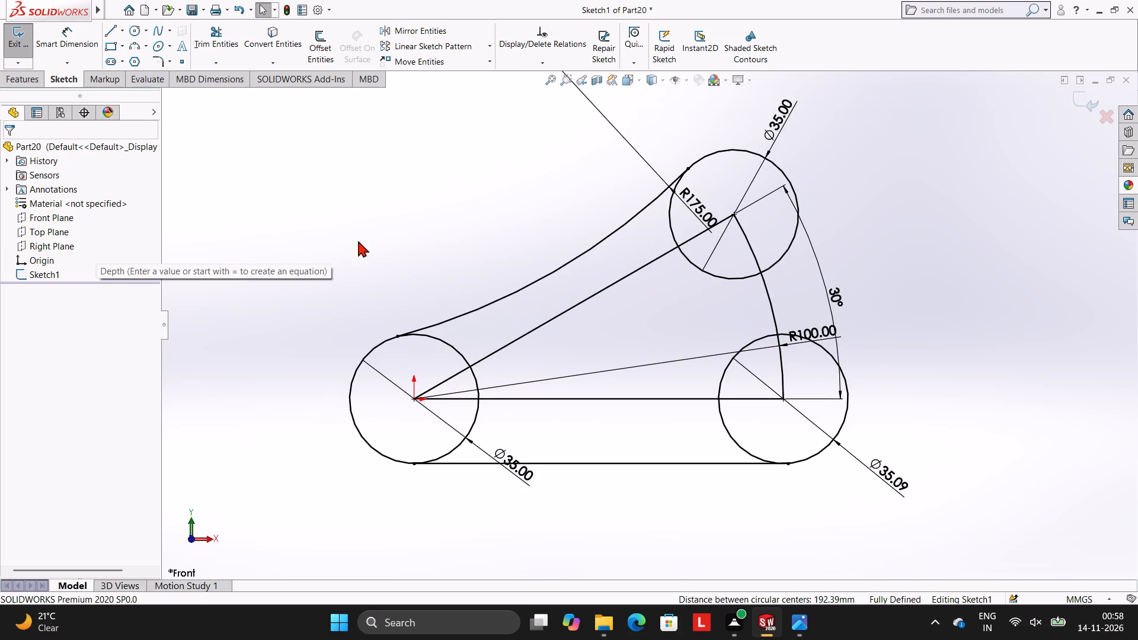
Draw a 17.5 mm diameter circle concentric with the 35 mm circle at the arc's upper end.
left_click(131, 33)
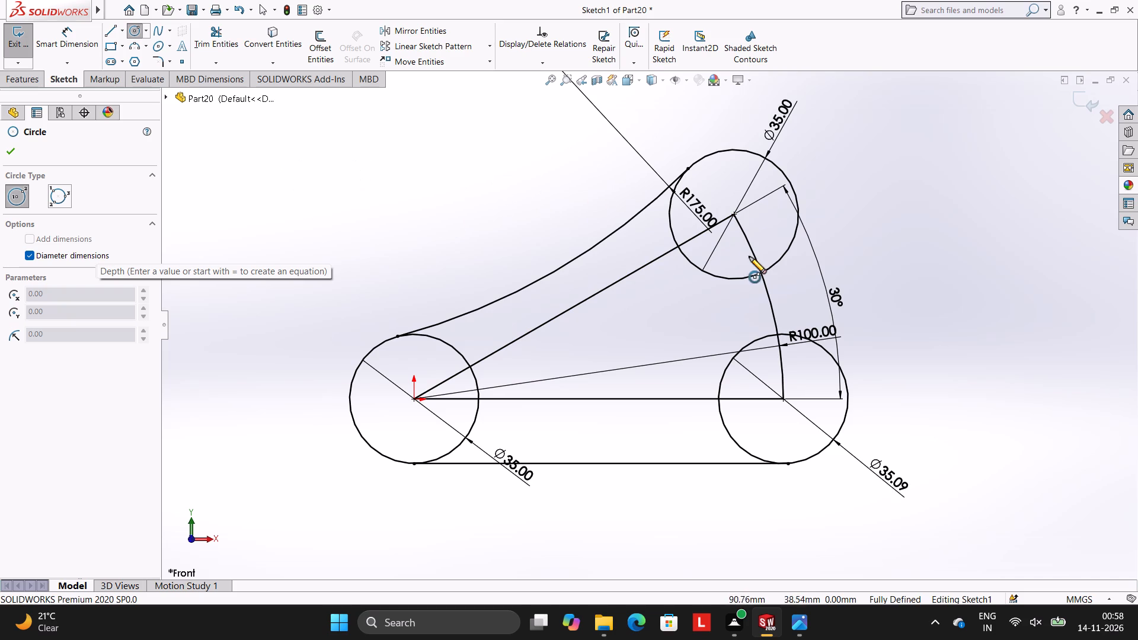
left_click(733, 214)
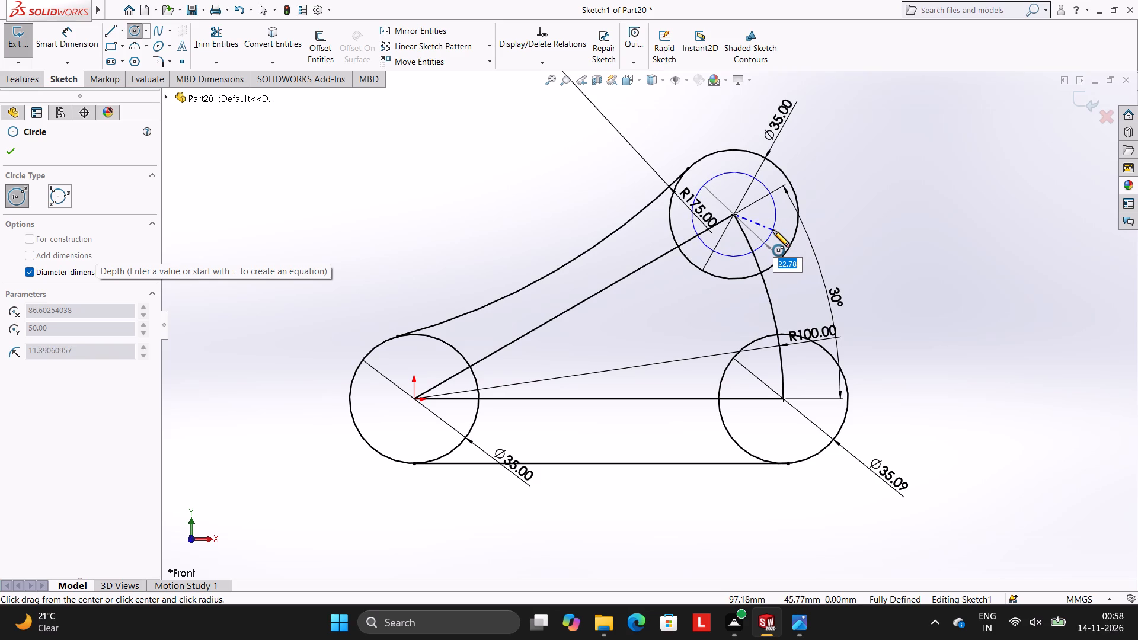
type("17.")
key("5")
key("Return")
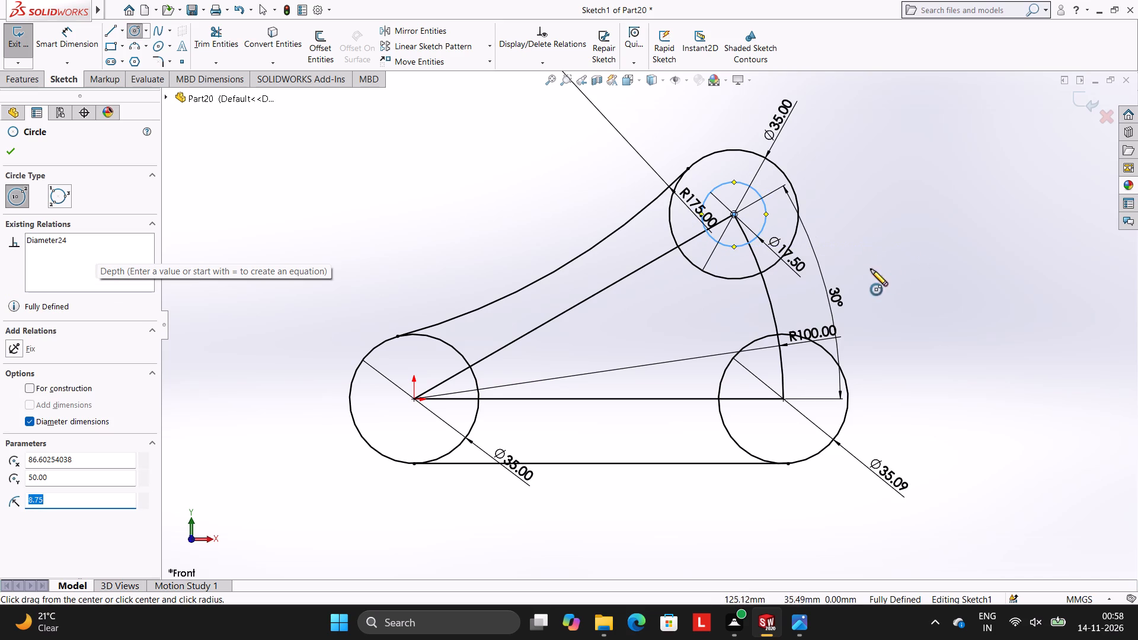
key("Escape")
key("Escape")
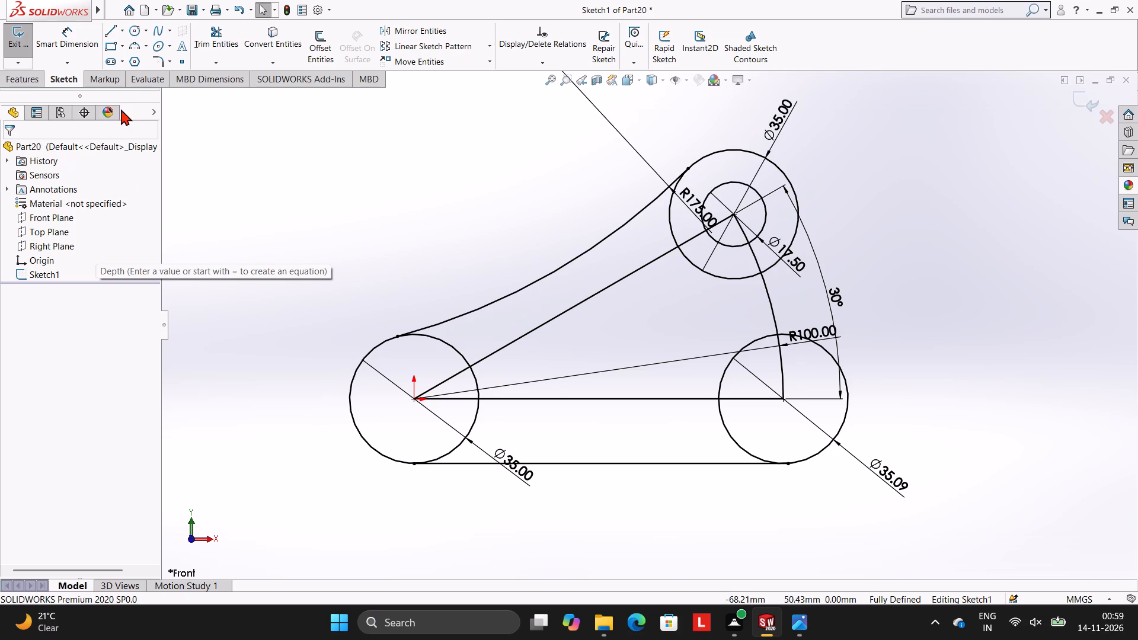
Draw a 17.5 mm diameter circle centred on the lower end of the 100 mm radius arc.
left_click(136, 28)
left_click(781, 400)
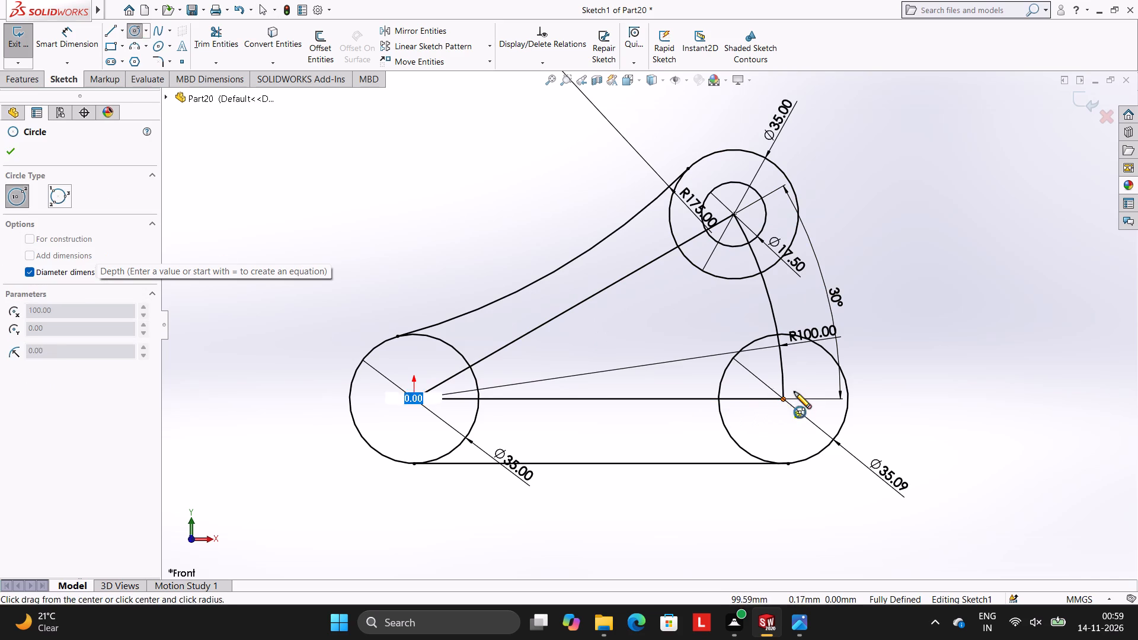
type("17.5")
key("Return")
key("Escape")
key("Escape")
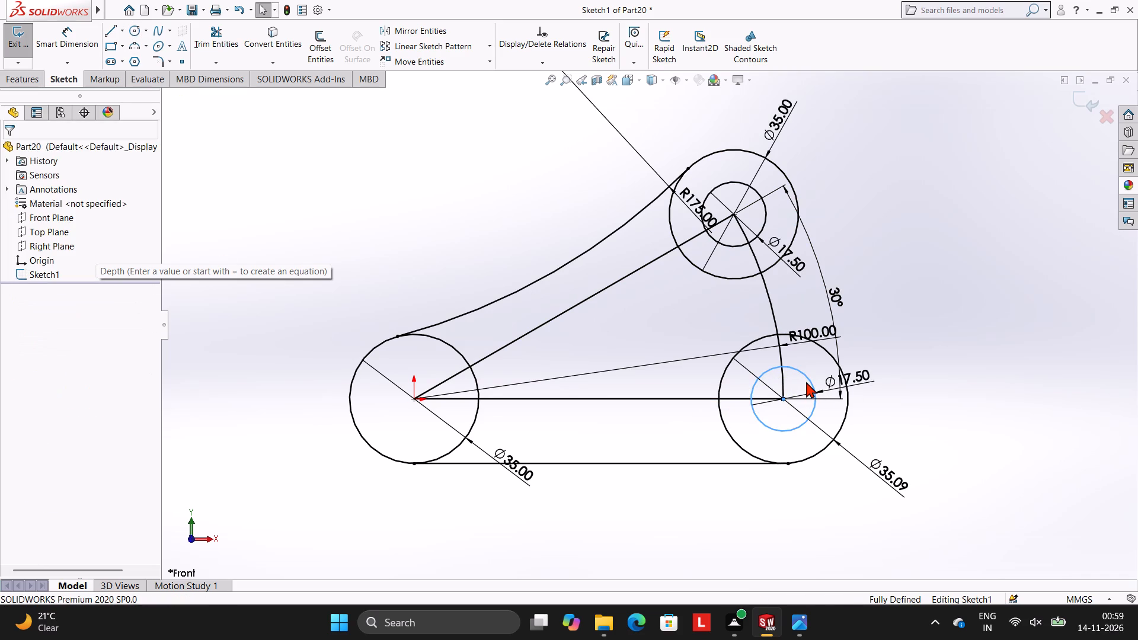
Draw a large circle centred on the origin, passing through the outer side of the upper 17.5 mm circle.
left_click(133, 33)
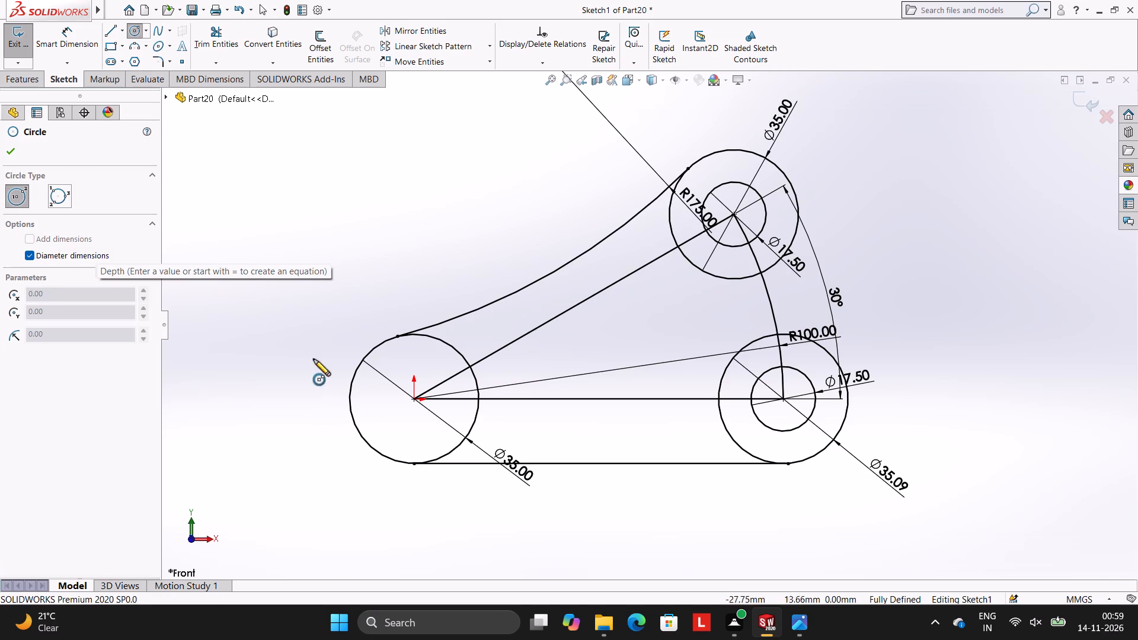
left_click(414, 401)
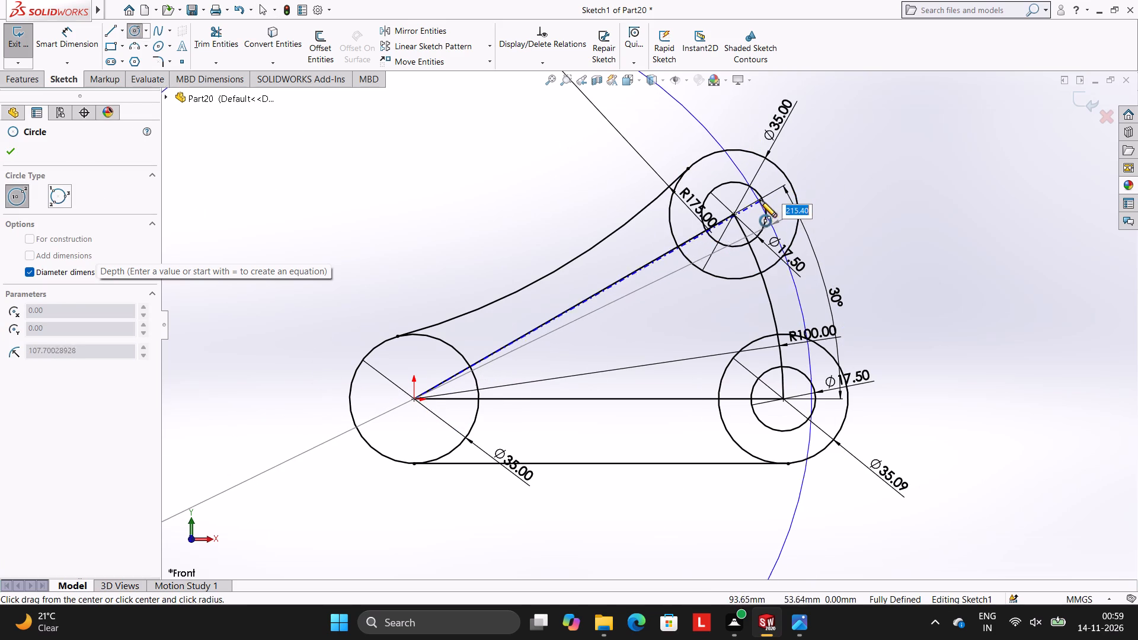
left_click(762, 198)
key("Escape")
key("Escape")
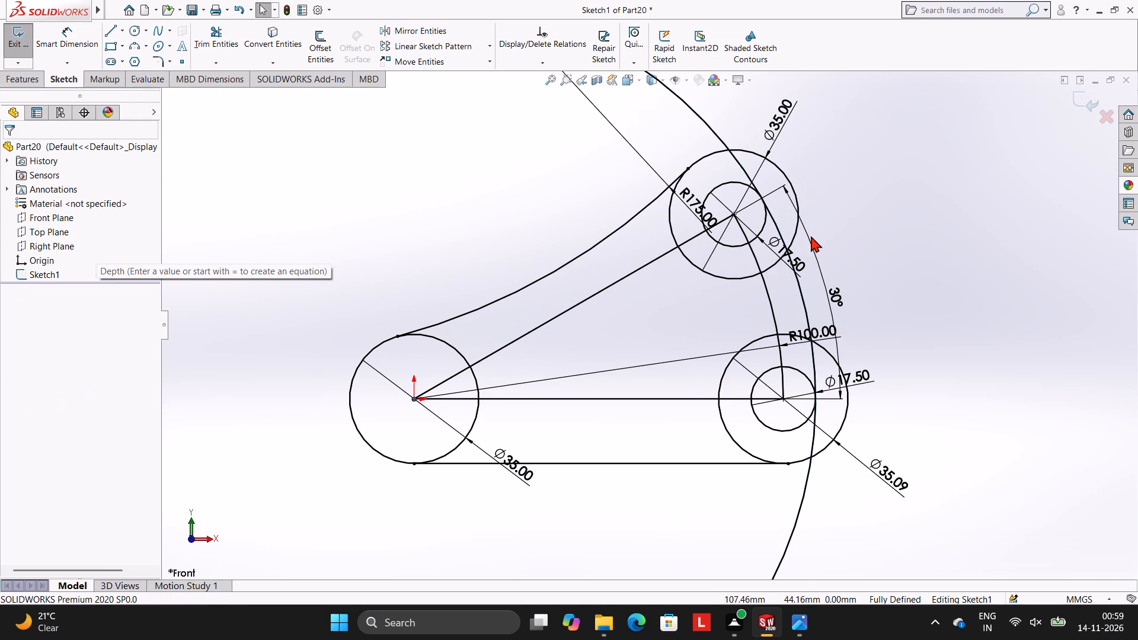
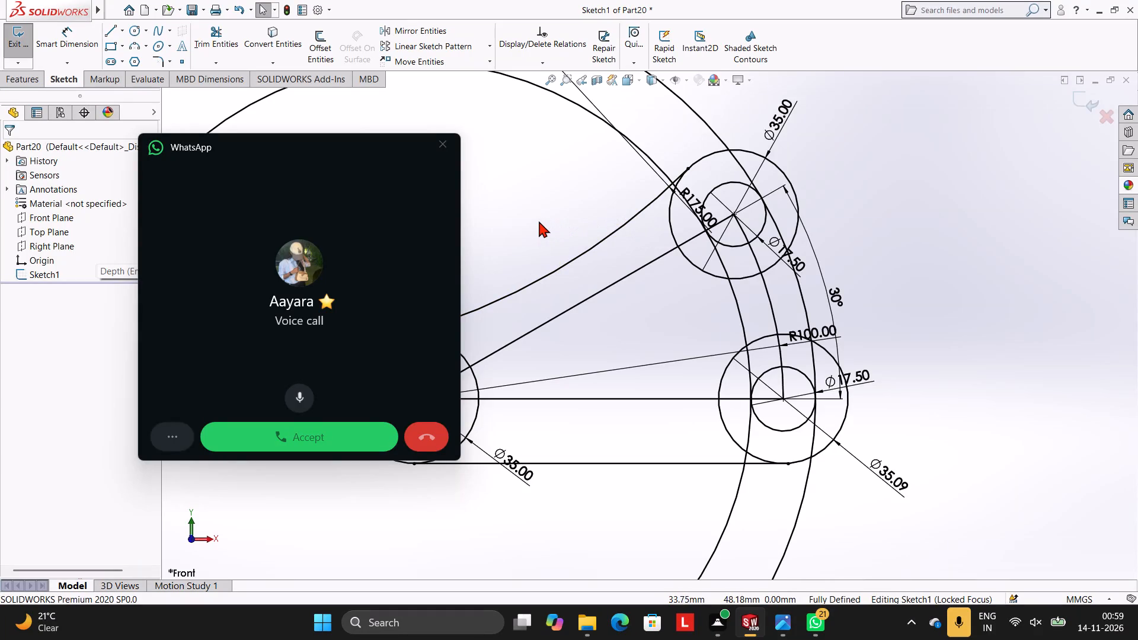
Trim away the long outer portions of the two large circles that form the slot's sides.
key("Escape")
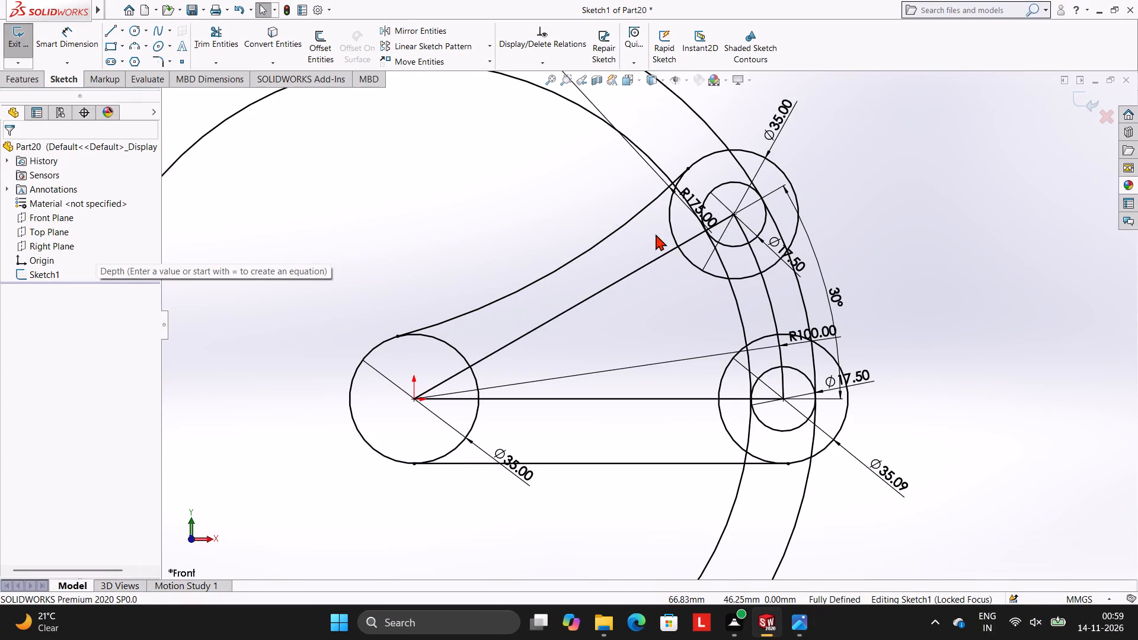
scroll(625, 262, "up", 5)
scroll(689, 329, "down", 1)
left_click(223, 44)
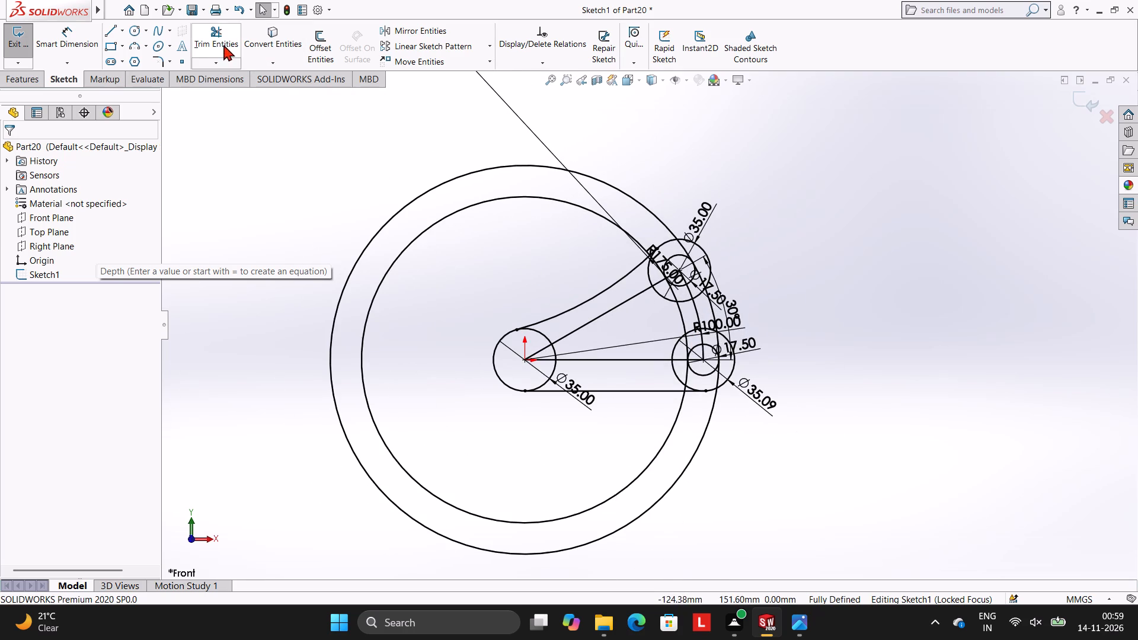
left_click(441, 219)
left_click(443, 183)
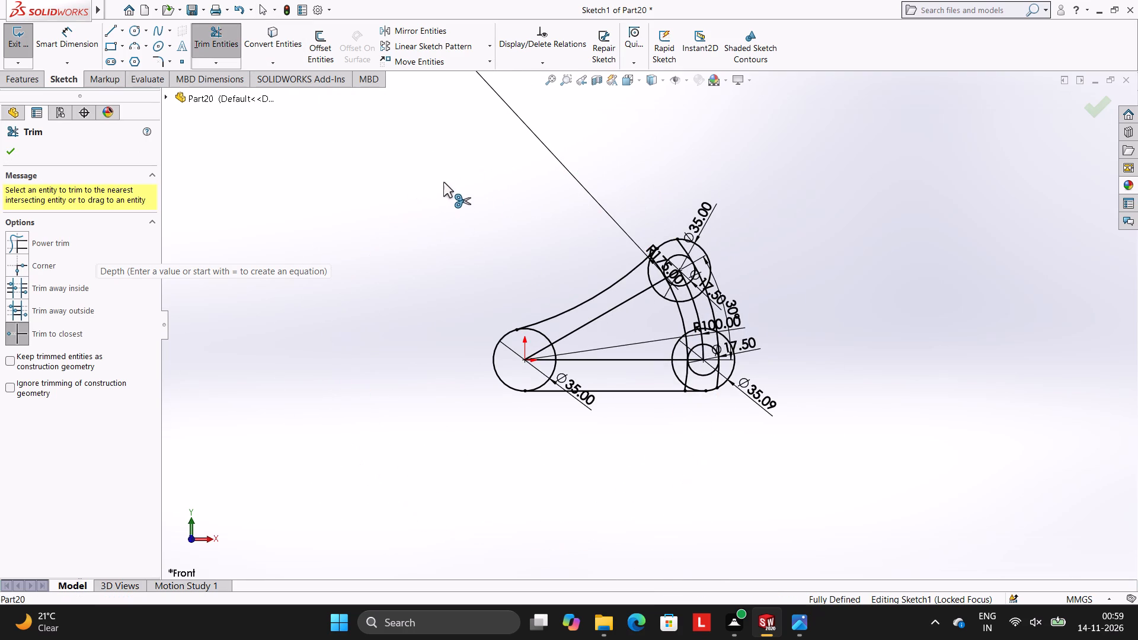
Trim the slot's outer arc above the upper 17.5 mm circle, and that circle's lower portion inside the slot.
key("grave")
key("grave")
scroll(748, 322, "down", 4)
scroll(703, 312, "up", 2)
scroll(703, 312, "down", 1)
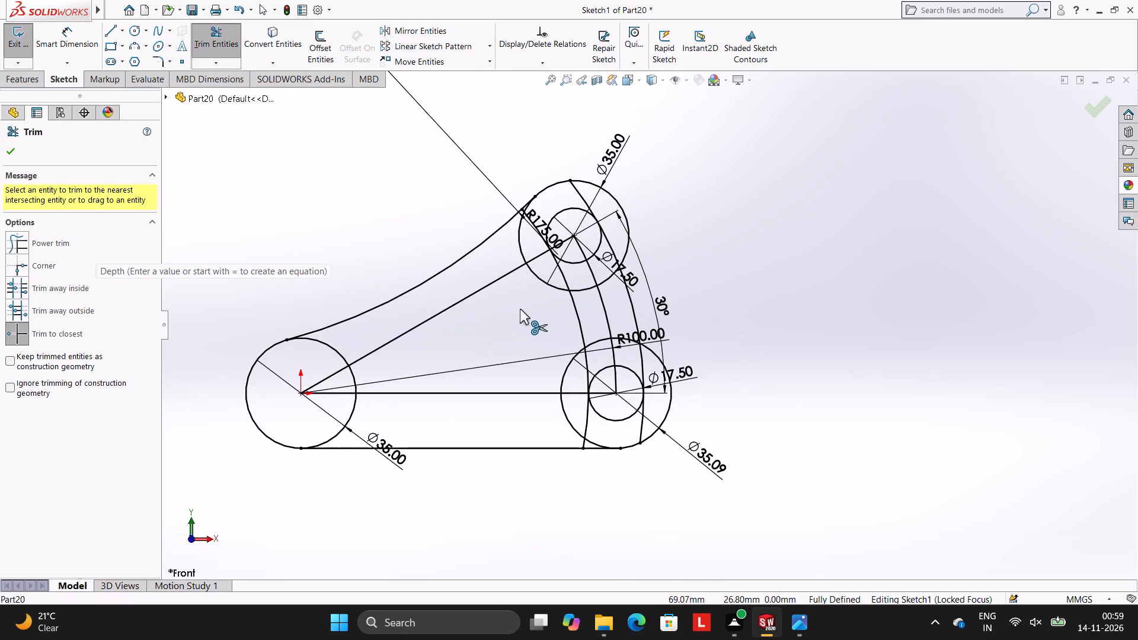
scroll(520, 309, "up", 2)
scroll(571, 378, "down", 2)
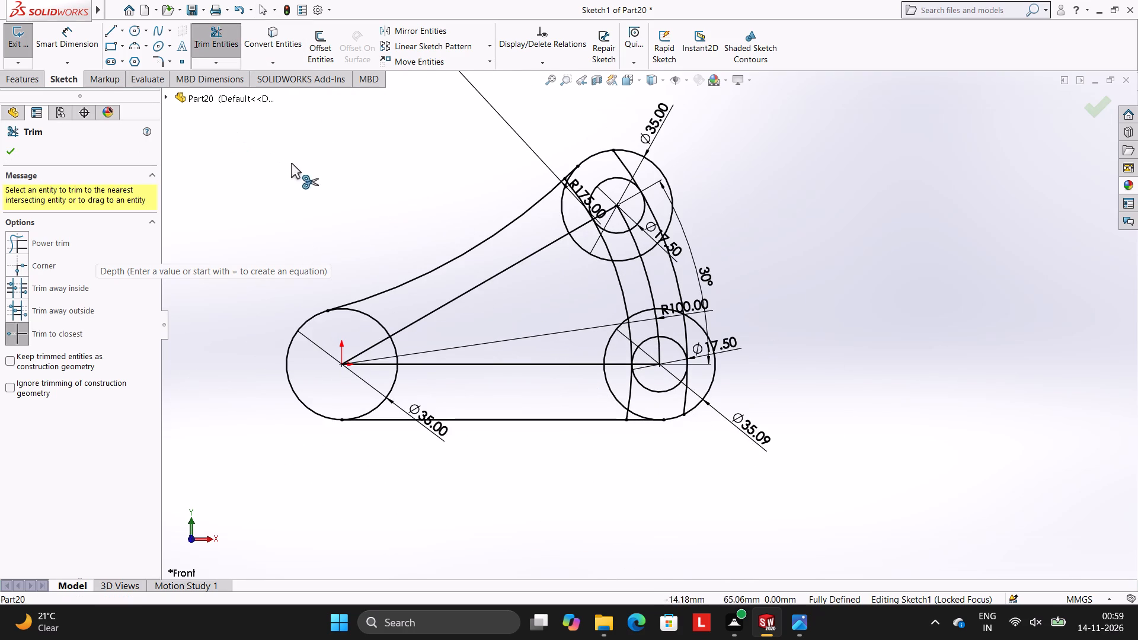
scroll(542, 190, "down", 3)
left_click(696, 165)
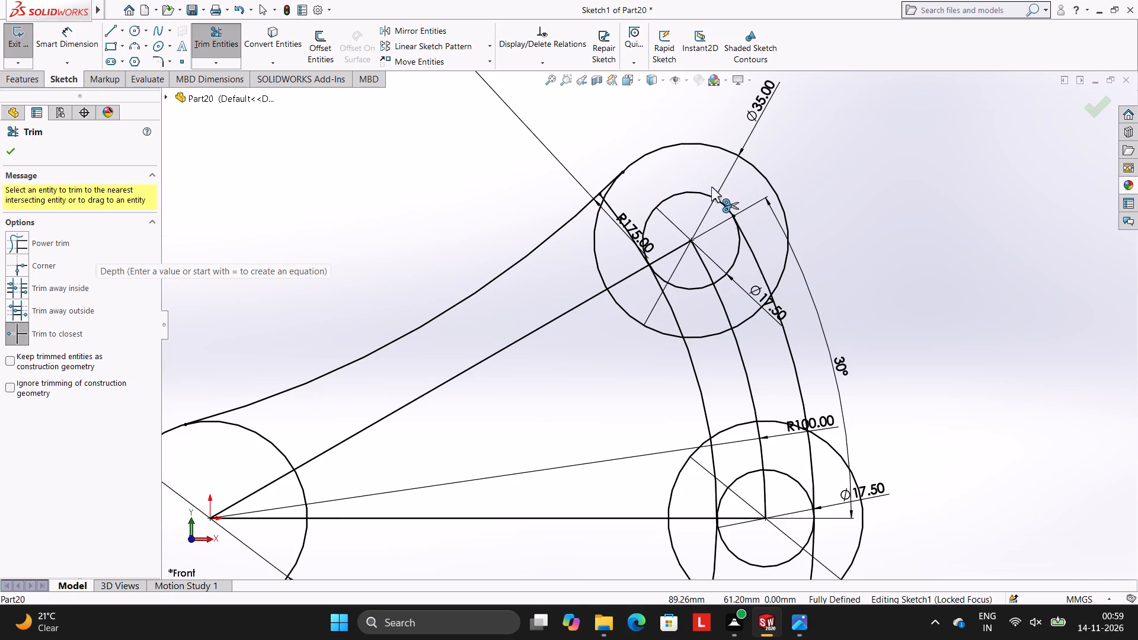
left_click(737, 253)
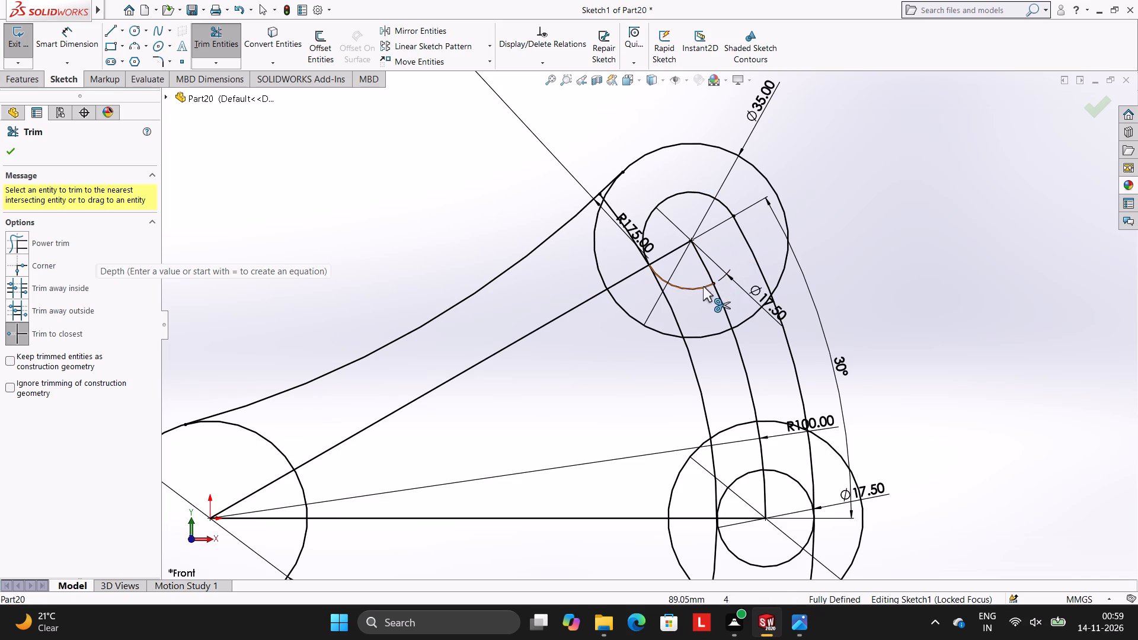
left_click(702, 286)
Draw a 235 mm diameter circle centred on the origin, tangent to the far side of the upper 35 mm circle.
scroll(794, 392, "up", 2)
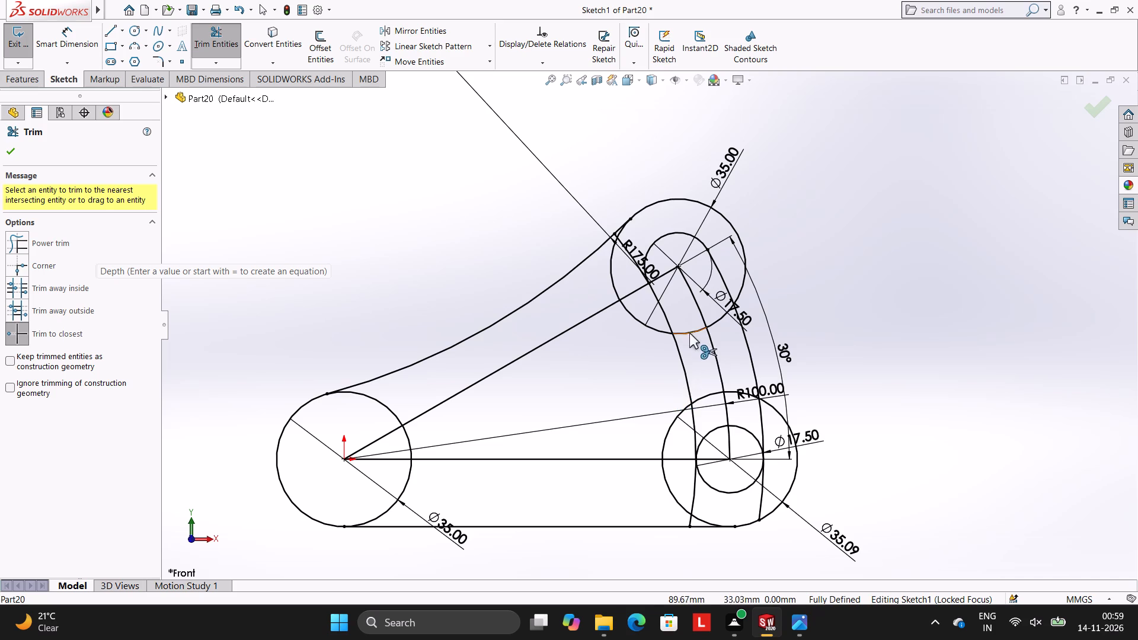
scroll(705, 381, "up", 1)
scroll(705, 381, "down", 1)
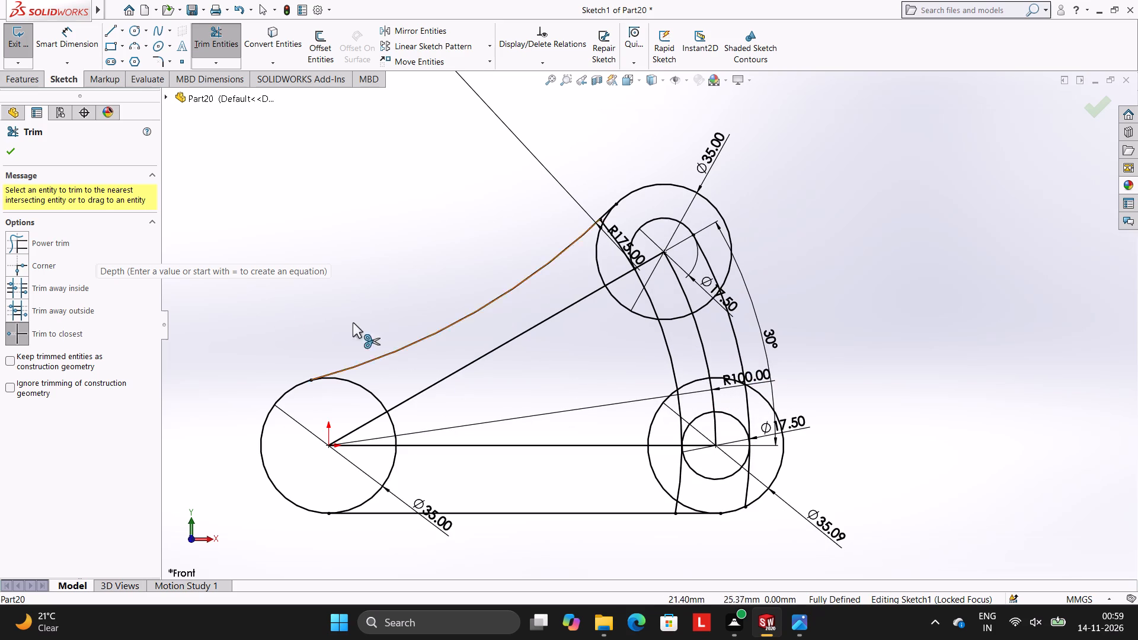
left_click(135, 32)
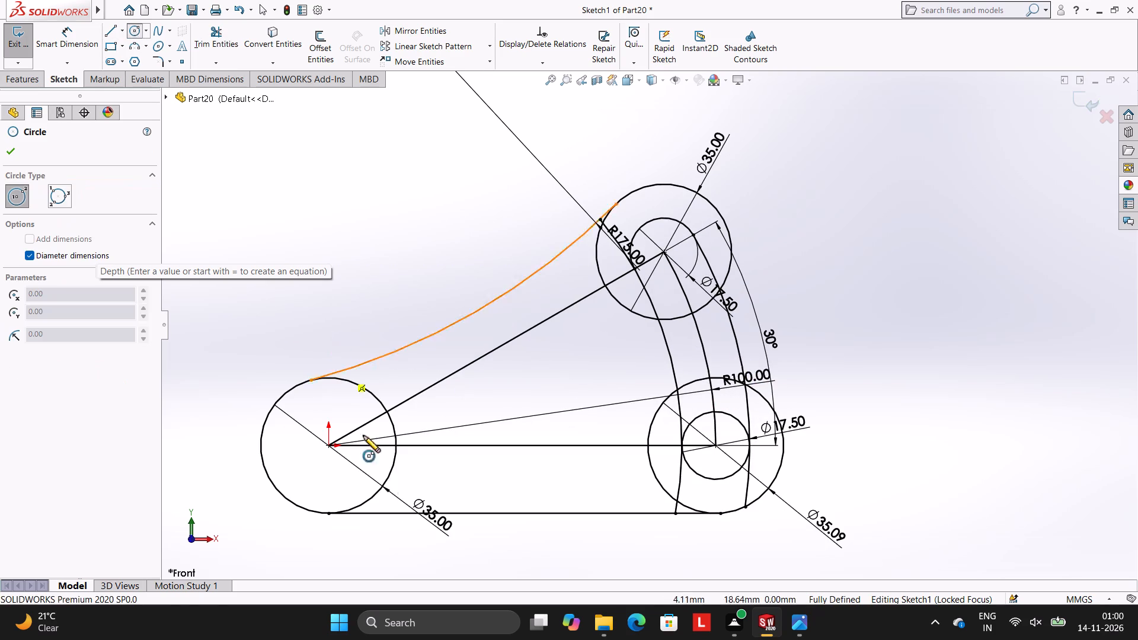
left_click(327, 444)
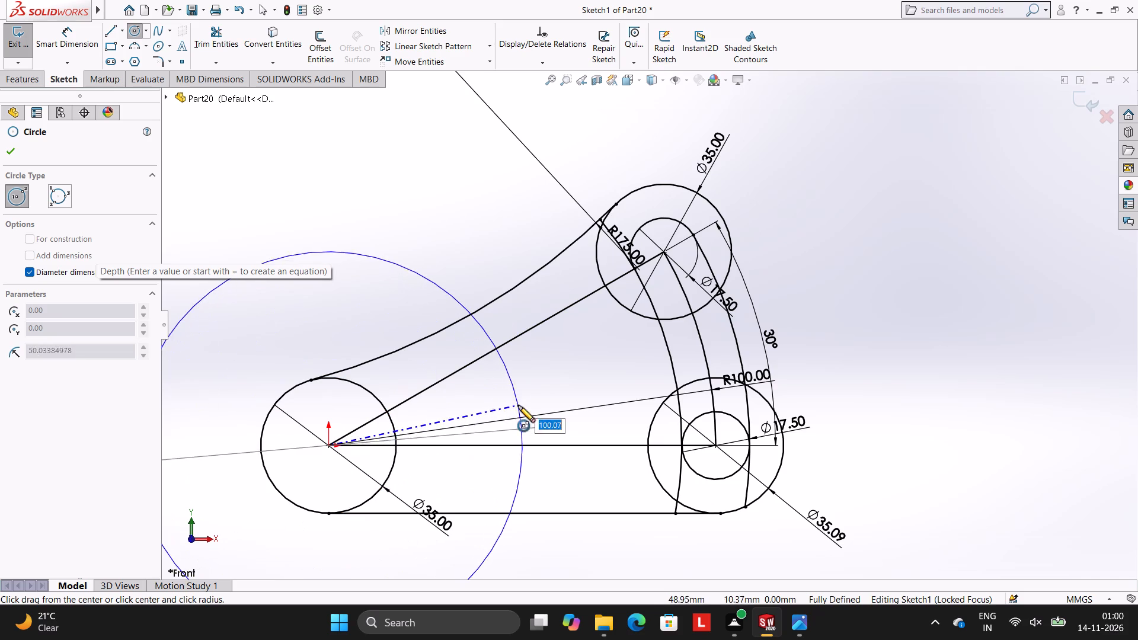
left_click(723, 219)
key("Escape")
key("Escape")
key("Escape")
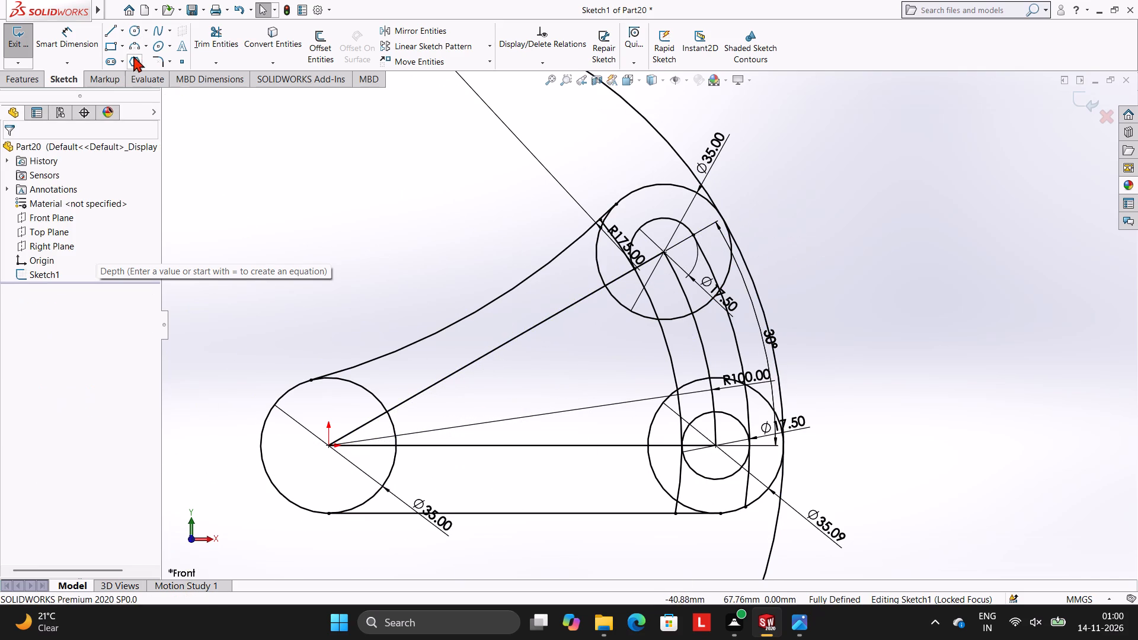
Draw an 82.5 mm radius circle centred on the origin, tangent to the near side of the upper 35 mm circle.
left_click(133, 34)
left_click(329, 448)
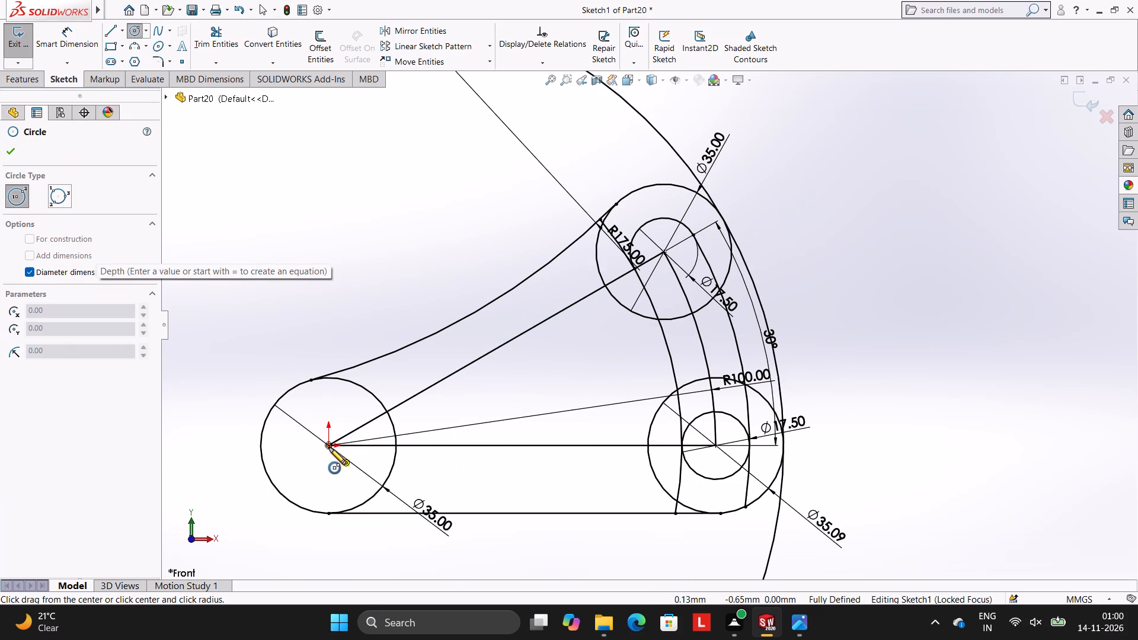
left_click(605, 286)
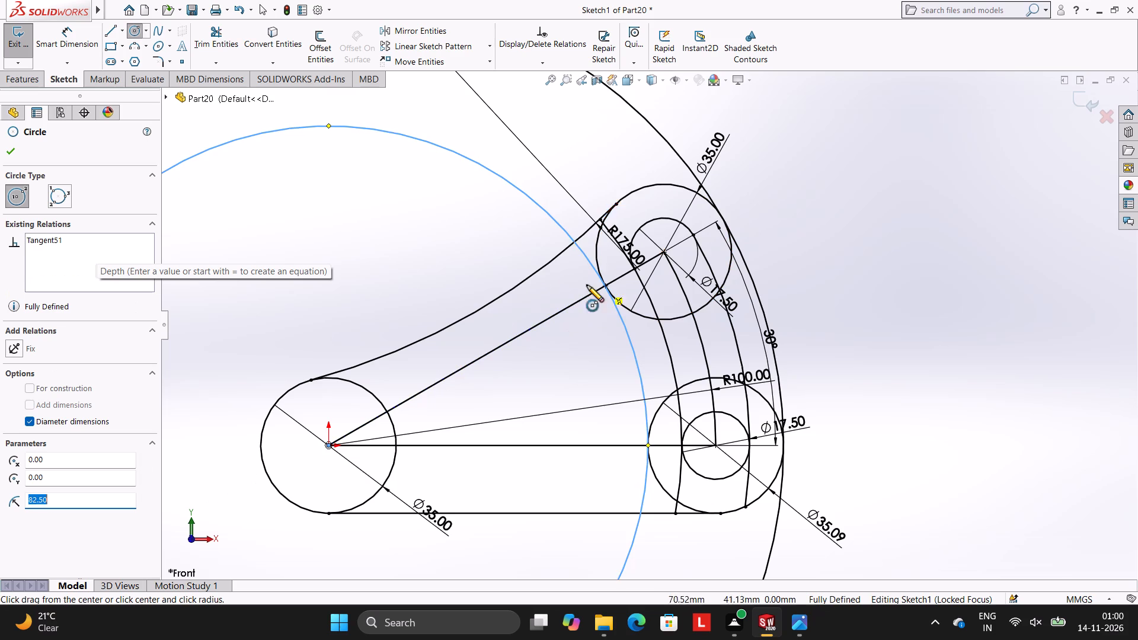
key("Escape")
key("Escape")
key("Escape")
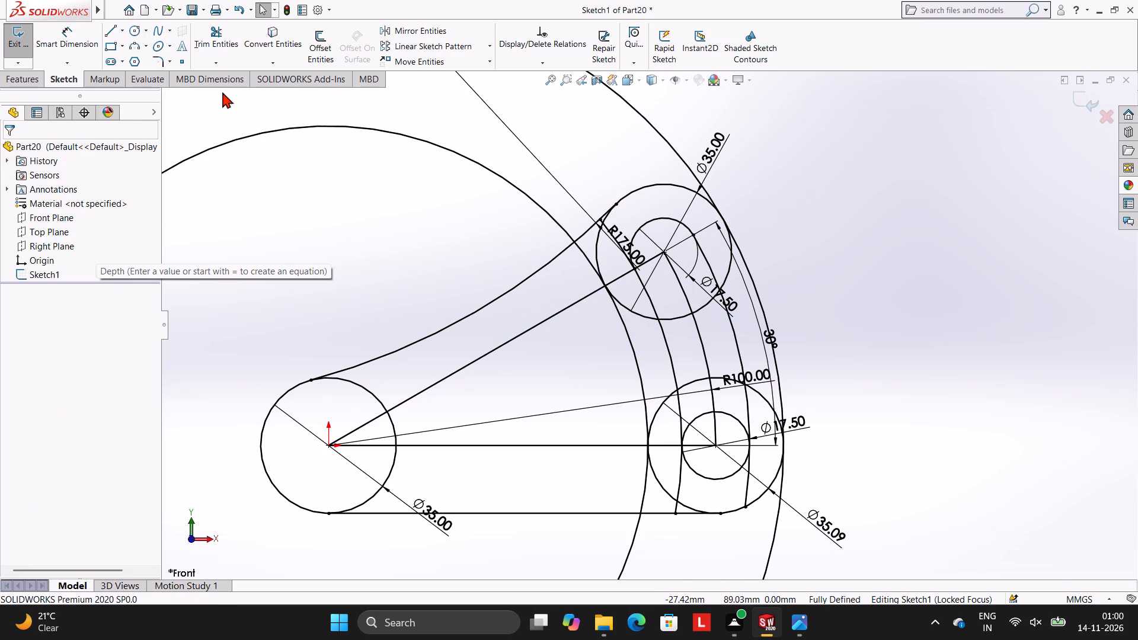
Trim the 117.5 mm and 82.5 mm radius circles to arcs joining the upper and lower boss circles.
left_click(223, 47)
left_click(413, 142)
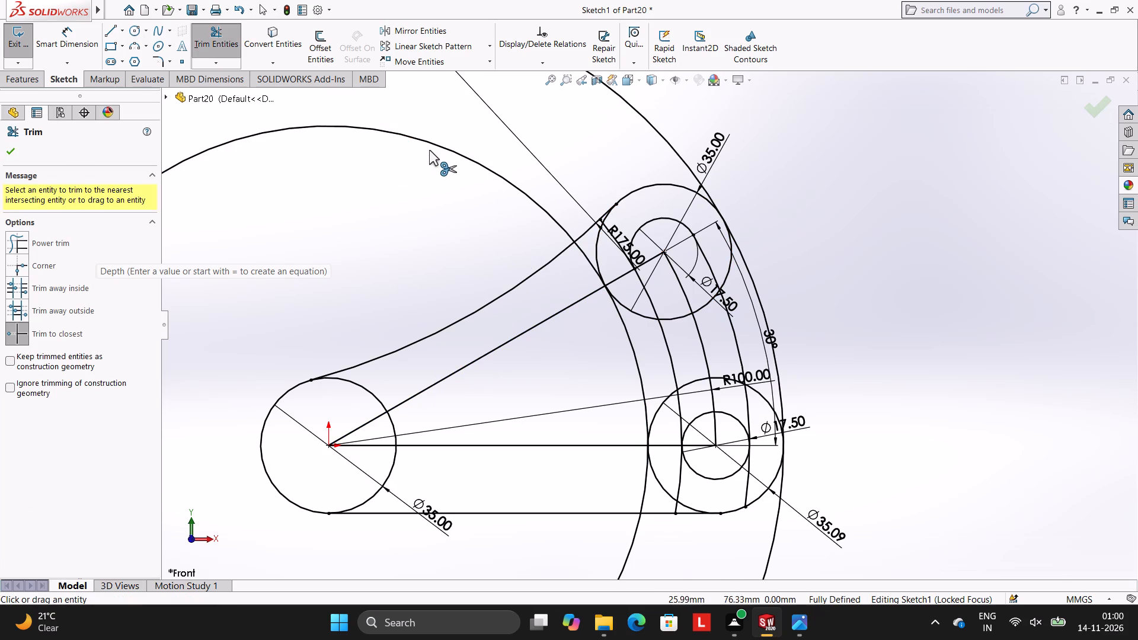
left_click(432, 146)
left_click(651, 125)
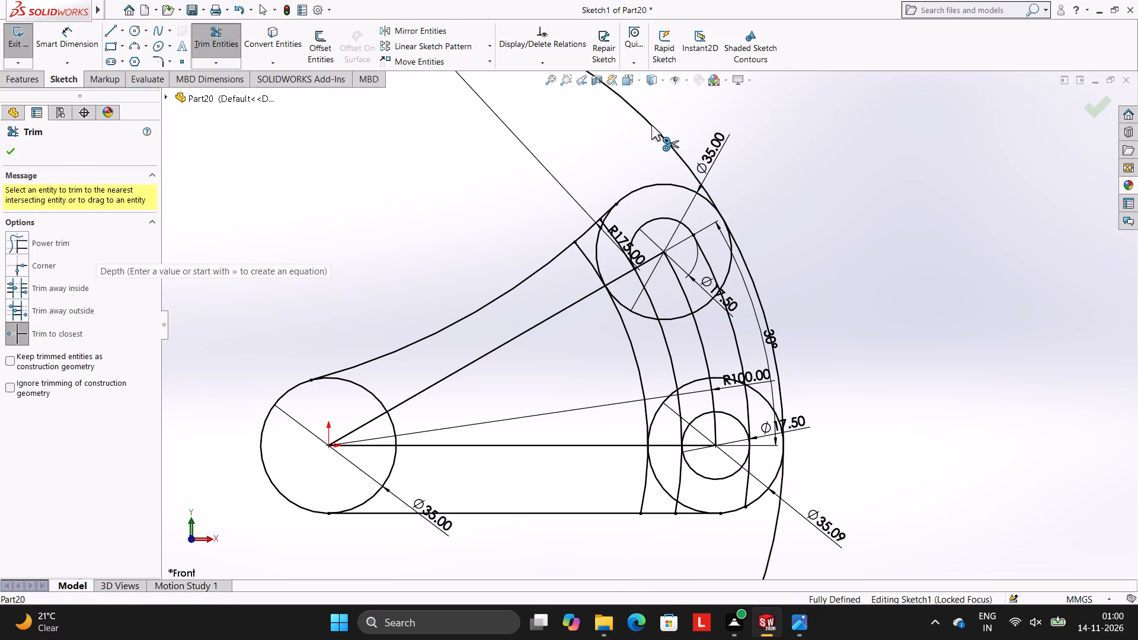
left_click(582, 249)
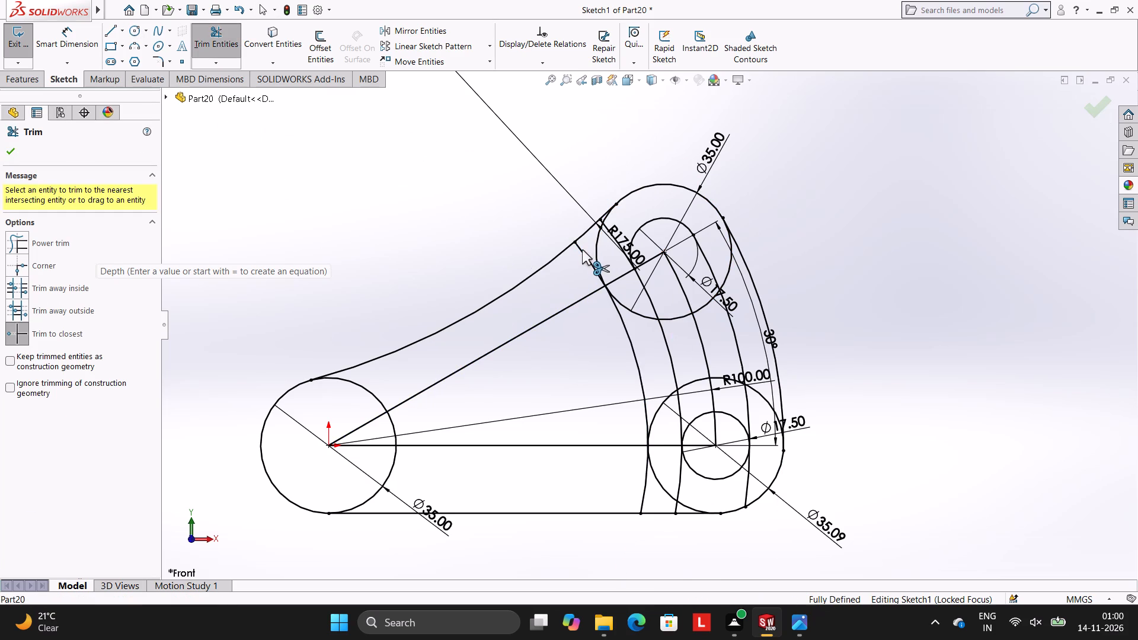
left_click(642, 498)
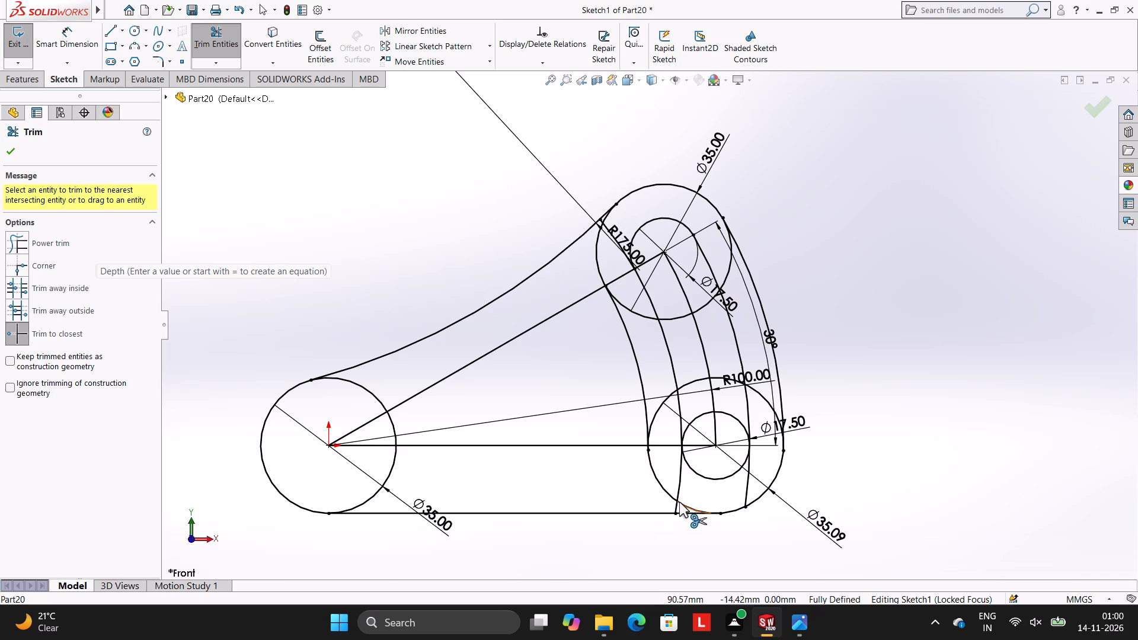
left_click(676, 505)
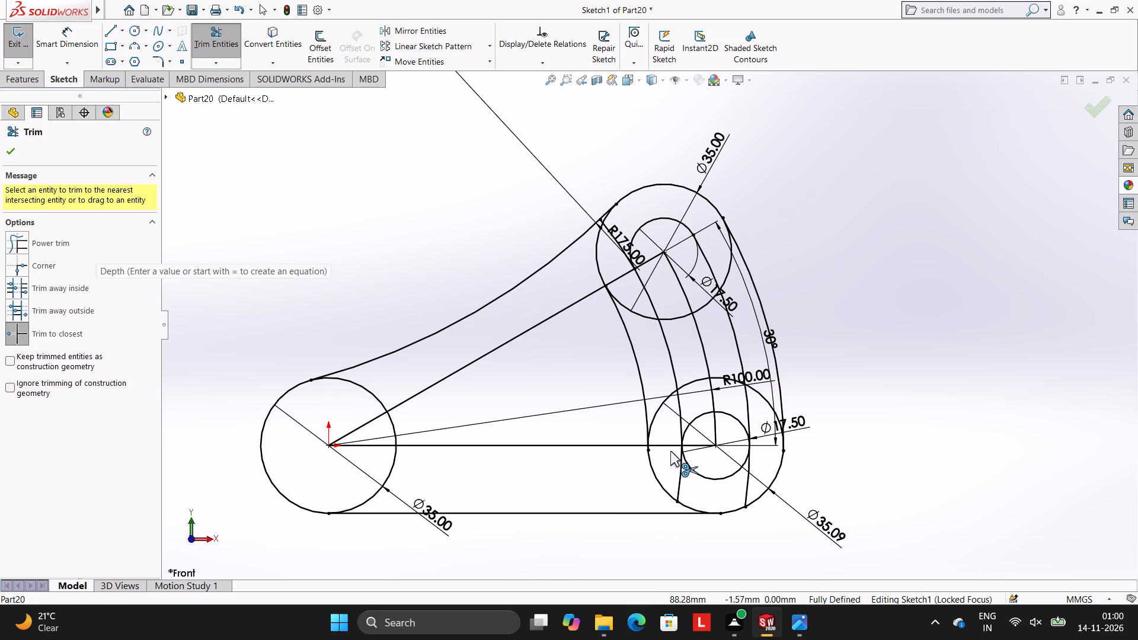
key("Escape")
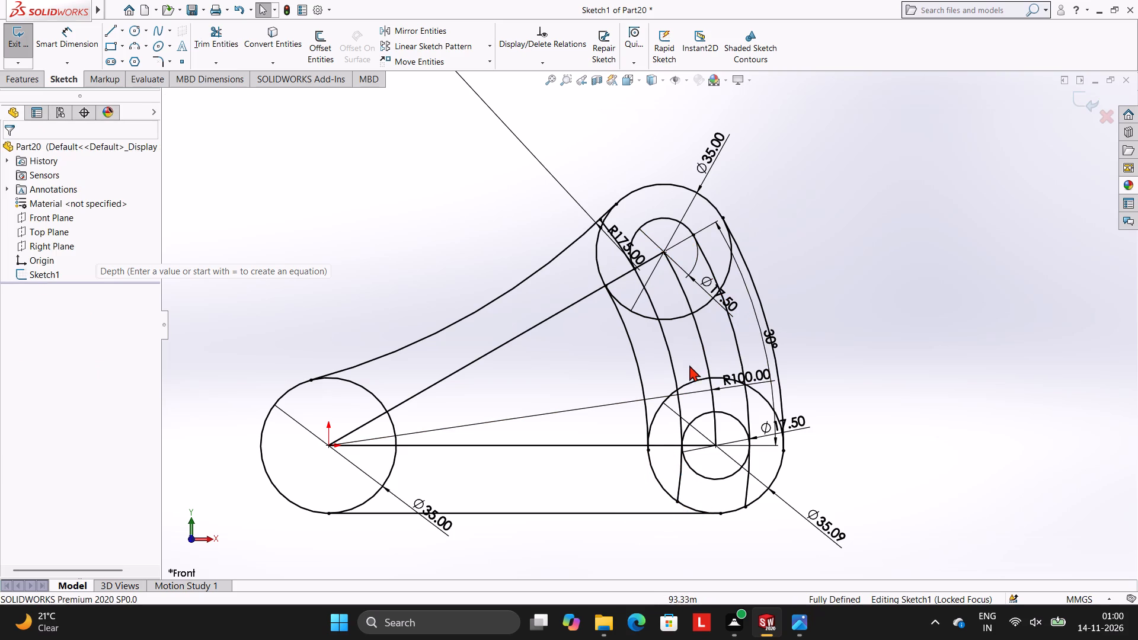
Trim away the lower portion of the upper 35 mm circle between the two outer boundary arcs.
scroll(676, 402, "down", 2)
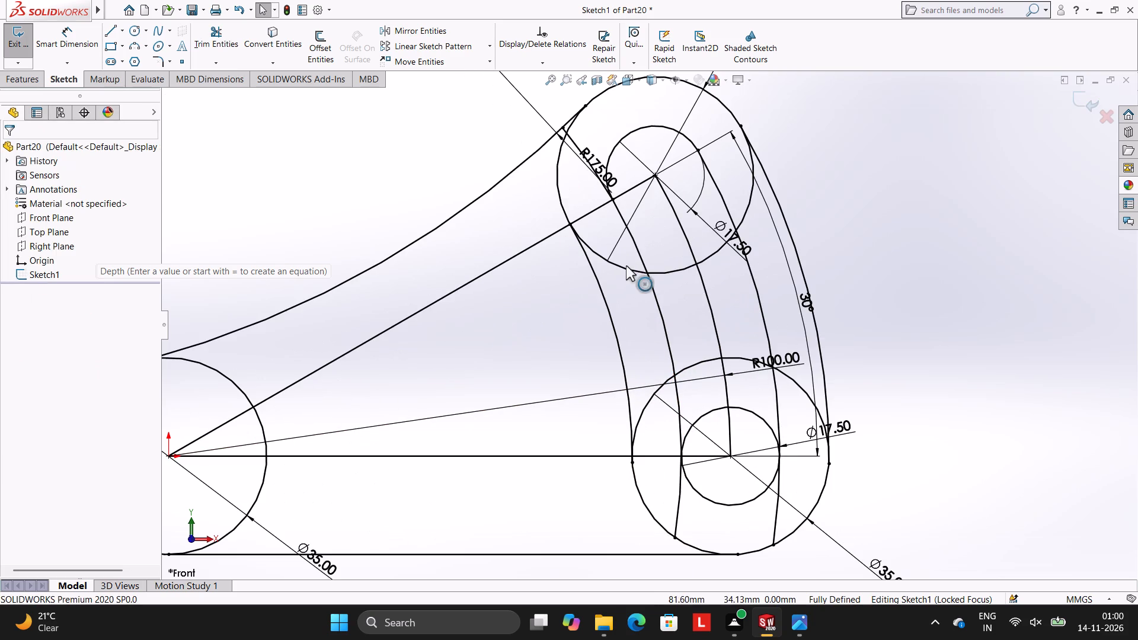
key("Escape")
left_click(231, 49)
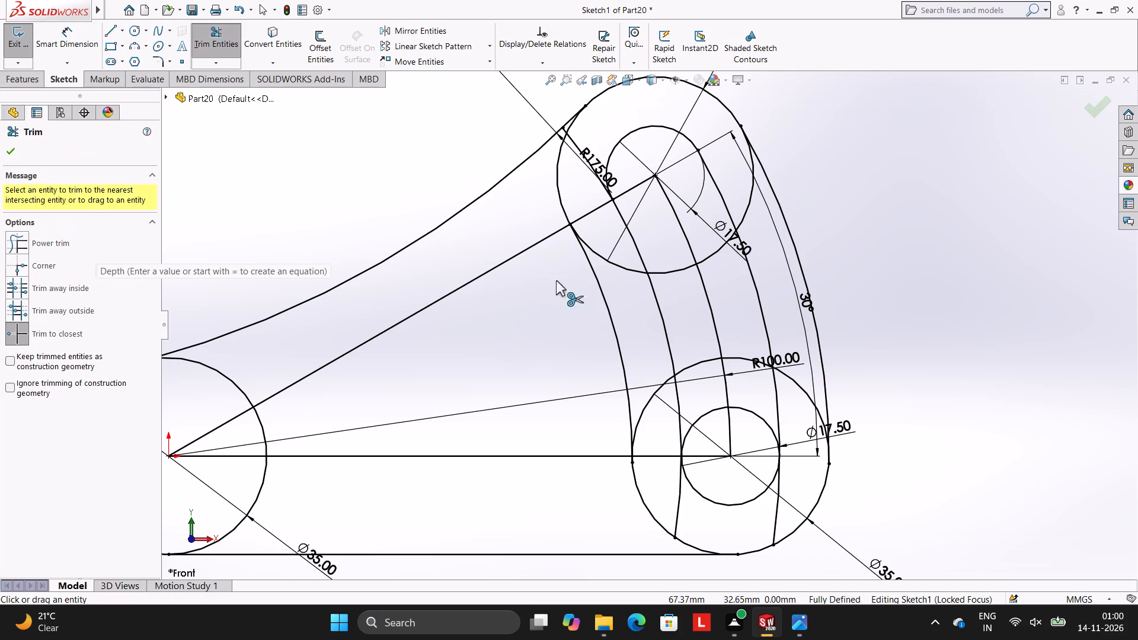
left_click(626, 270)
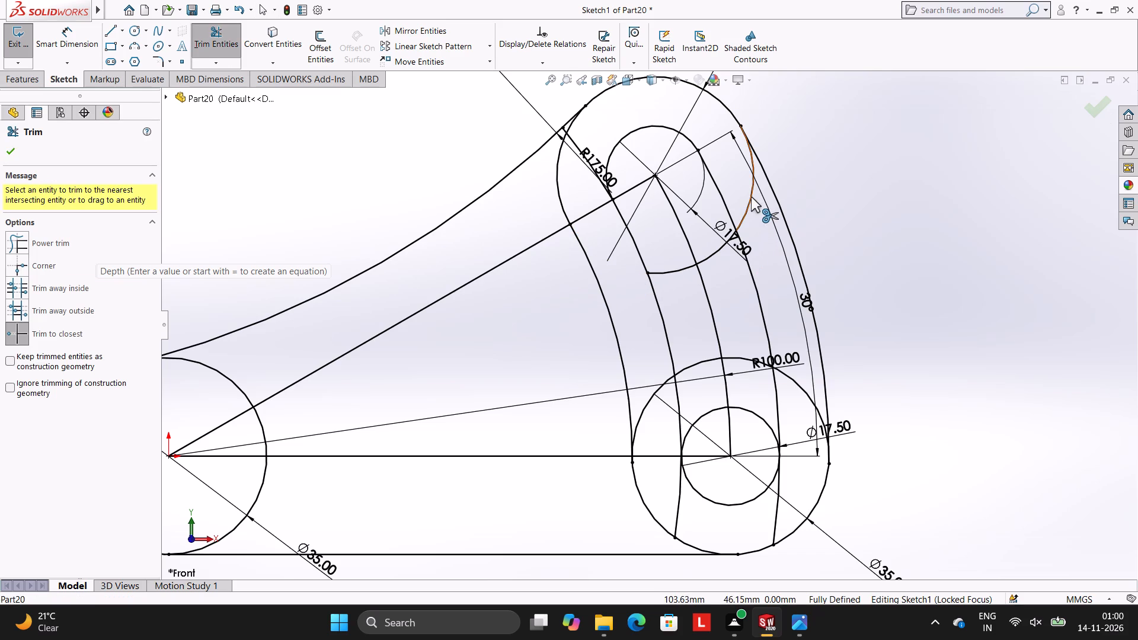
left_click(751, 197)
left_click(718, 253)
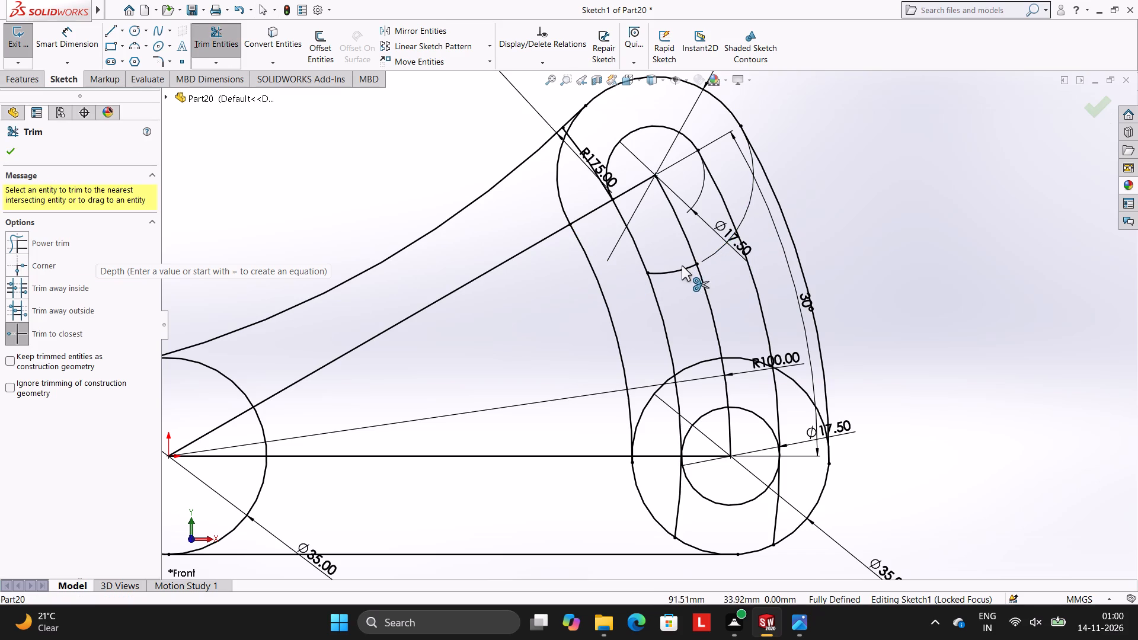
left_click(678, 271)
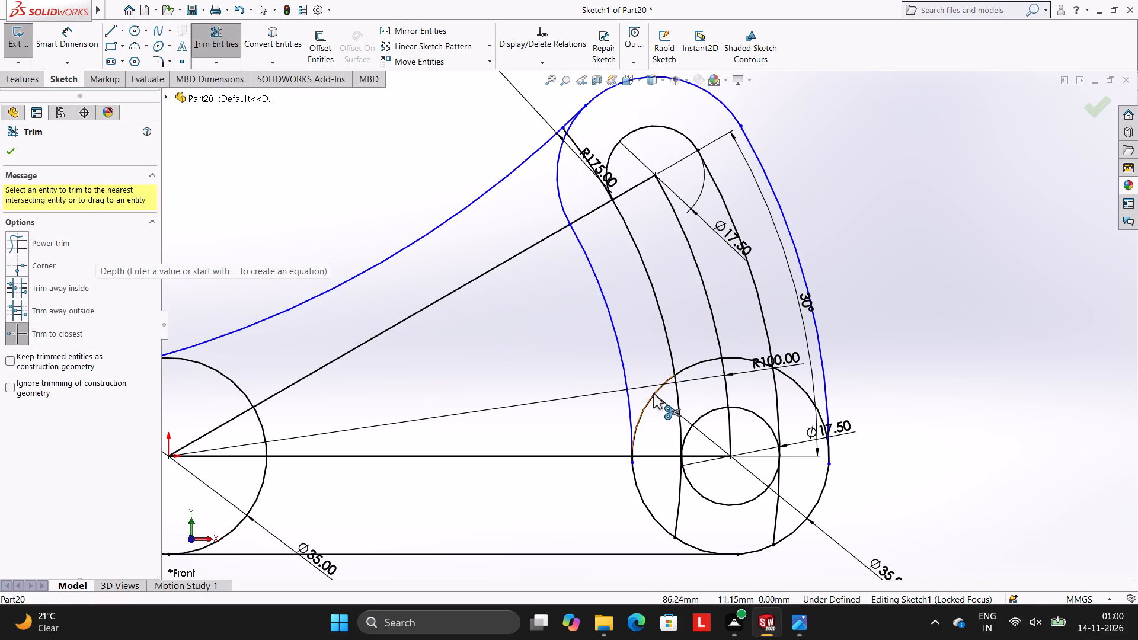
Trim away the upper portion of the lower outer boss circle between the two boundary arcs.
left_click(653, 393)
left_click(788, 375)
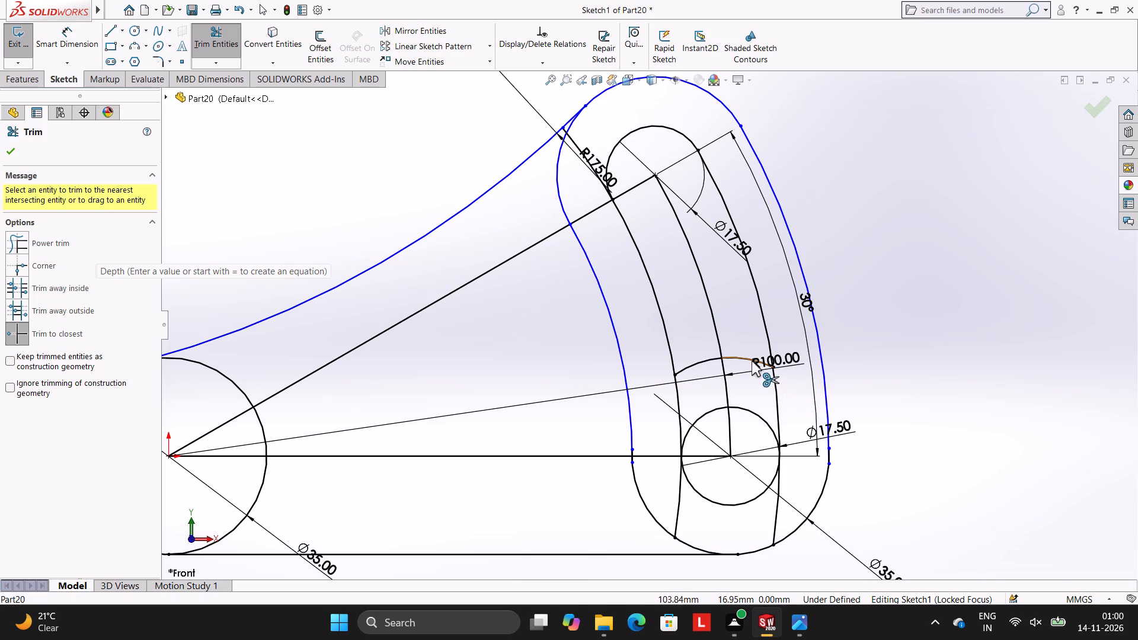
left_click(750, 361)
left_click(696, 367)
key("Escape")
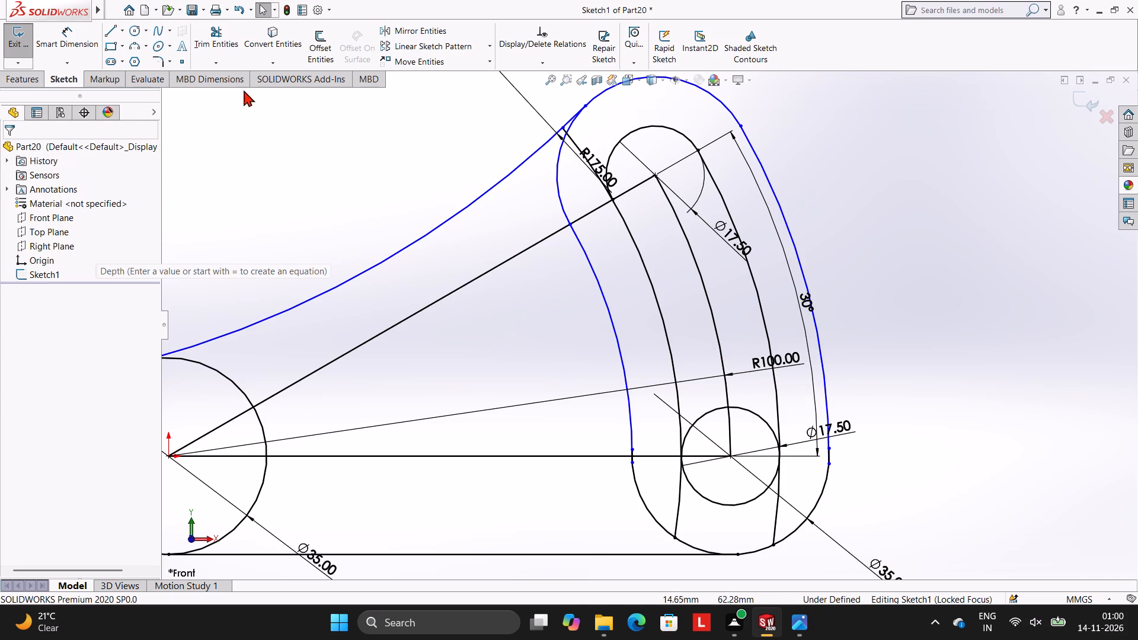
Trim away the upper half of the lower 17.5 mm circle inside the slot.
left_click(229, 37)
left_click(709, 413)
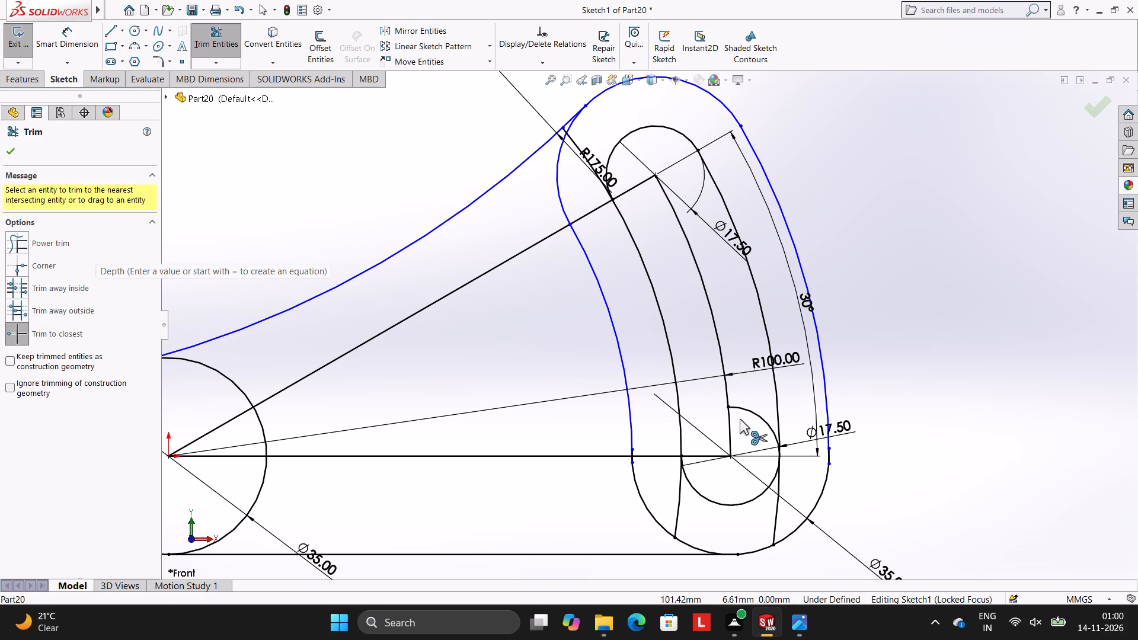
left_click(747, 414)
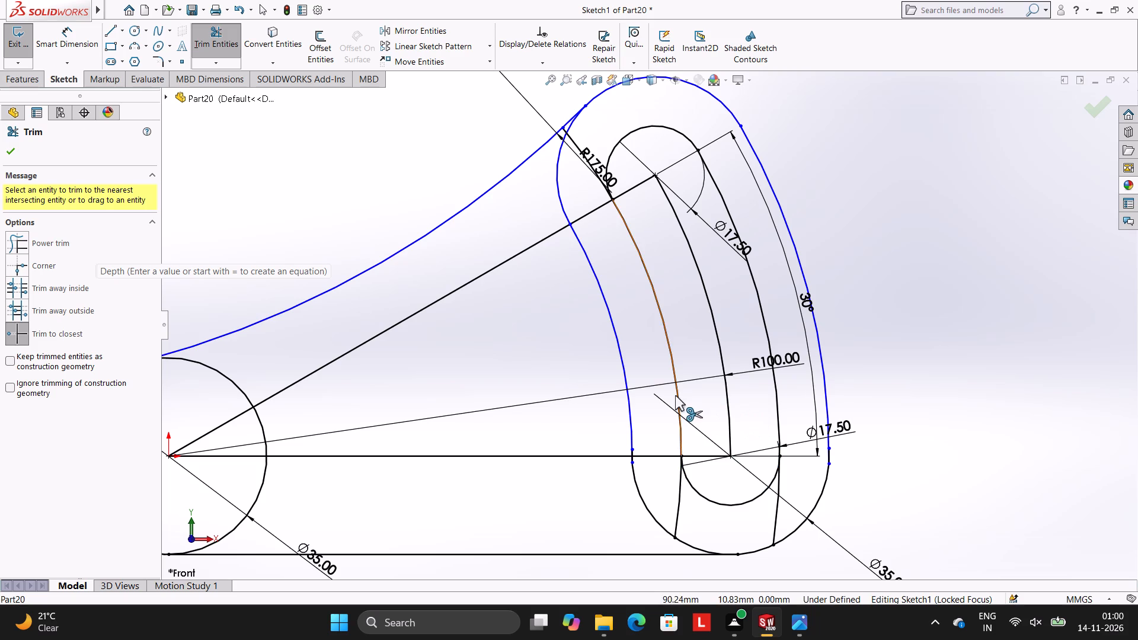
Trim the two slot side arcs' leftover tails below the slot's lower rounded end.
scroll(680, 396, "up", 2)
scroll(784, 385, "down", 1)
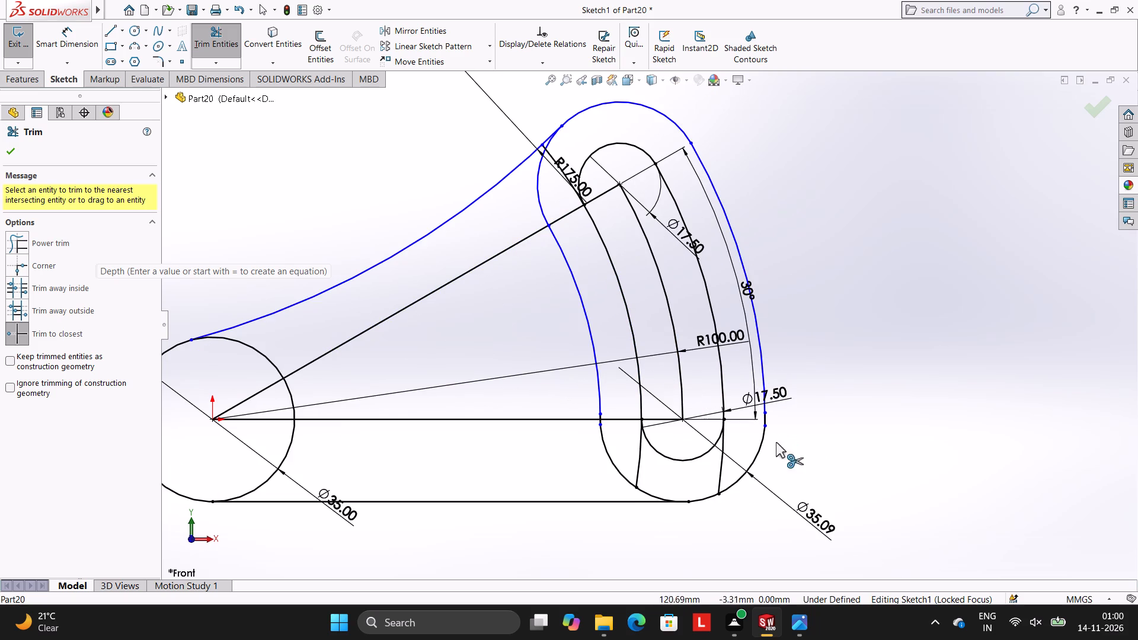
left_click(720, 471)
left_click(632, 459)
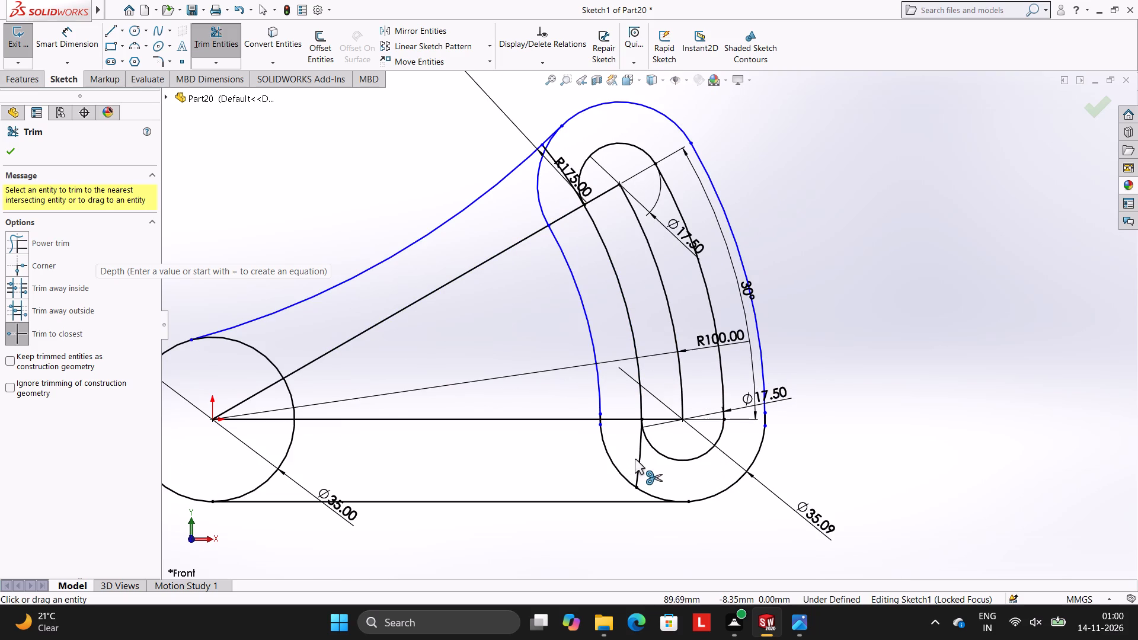
left_click(640, 459)
key("Escape")
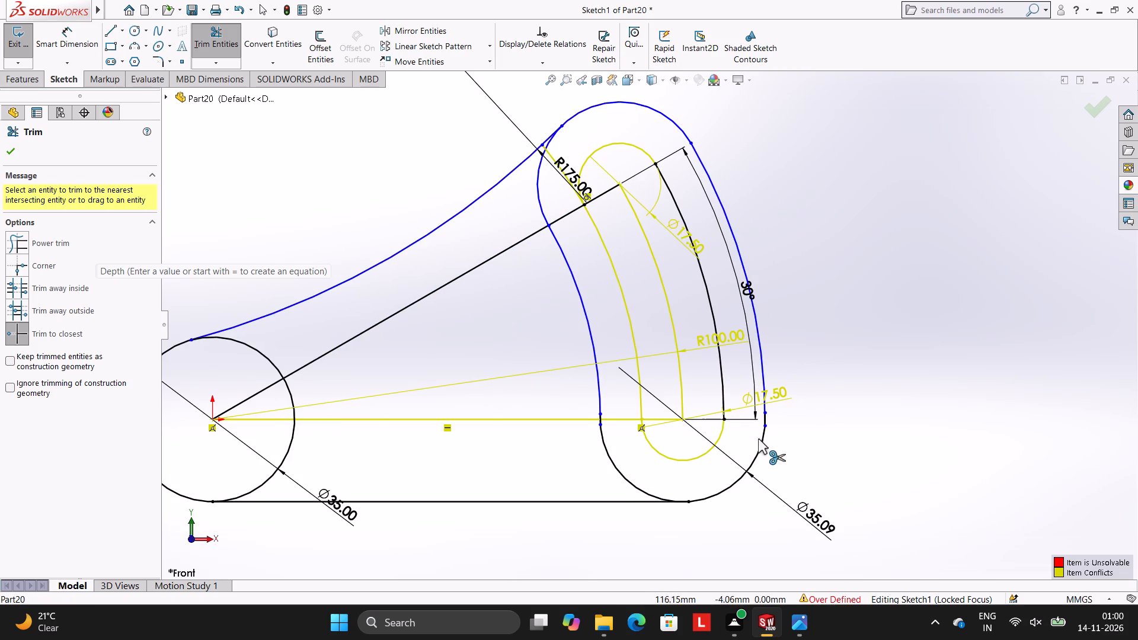
key("Escape")
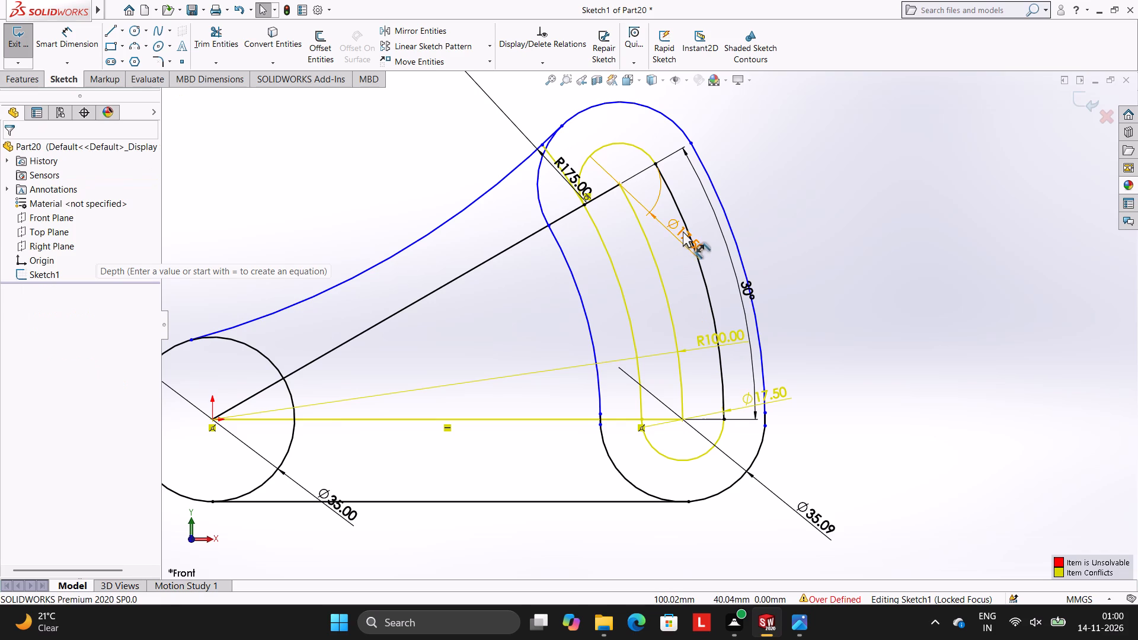
Delete the 17.5 mm diameter dimension on the slot's upper end.
right_click(683, 231)
left_click(749, 396)
key("Escape")
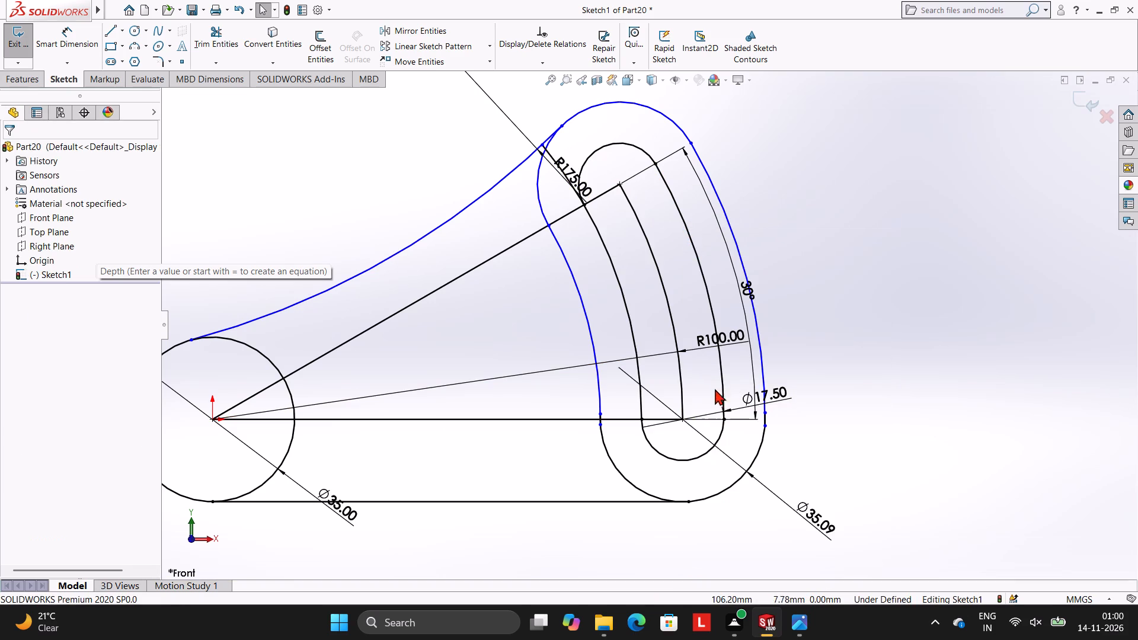
Make the inner boundary arc of the slotted arm tangent to the lower outer boss arc.
left_click(599, 379)
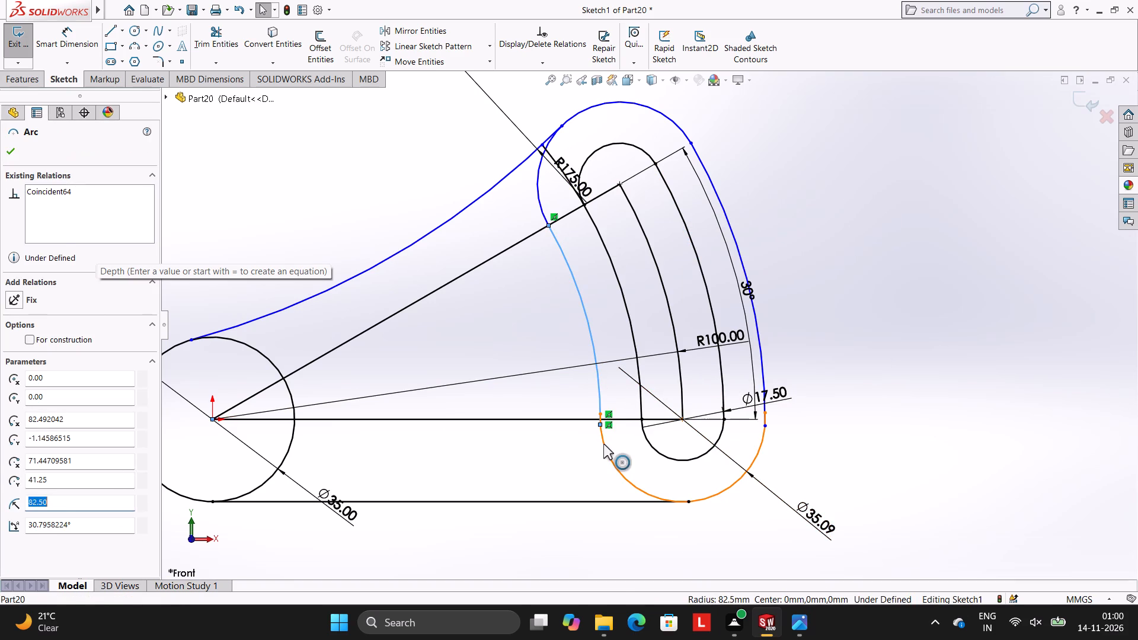
left_click(603, 444, "ctrl")
left_click(33, 380, "ctrl")
key("Escape")
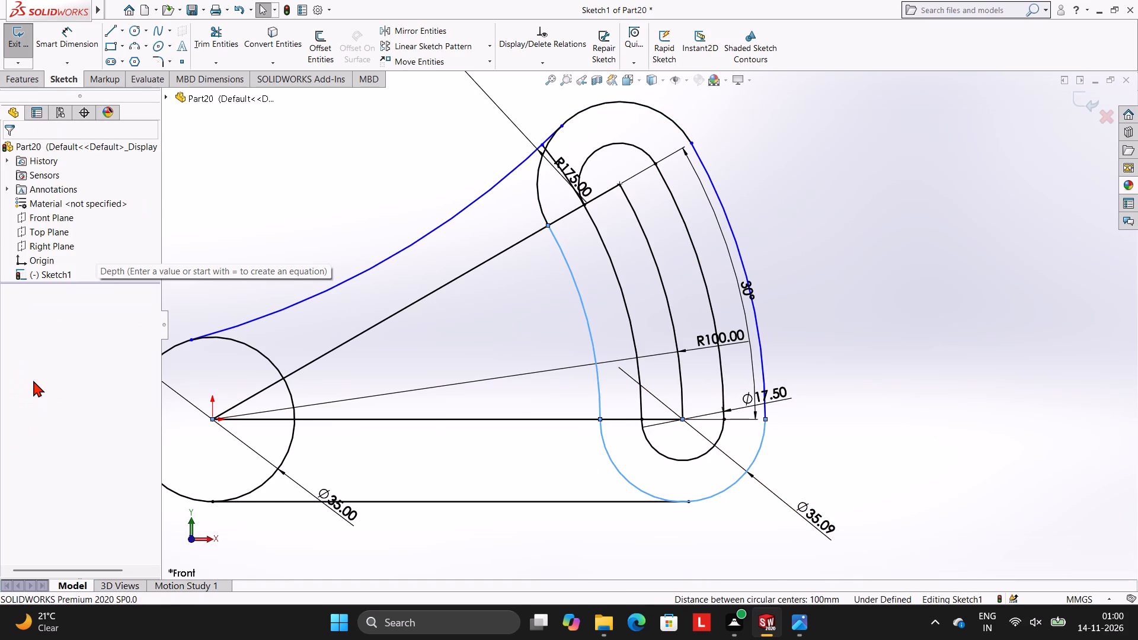
key("Escape")
key("Escape")
Make the outermost boundary arc of the slotted arm tangent to the lower outer boss arc.
left_click(760, 328)
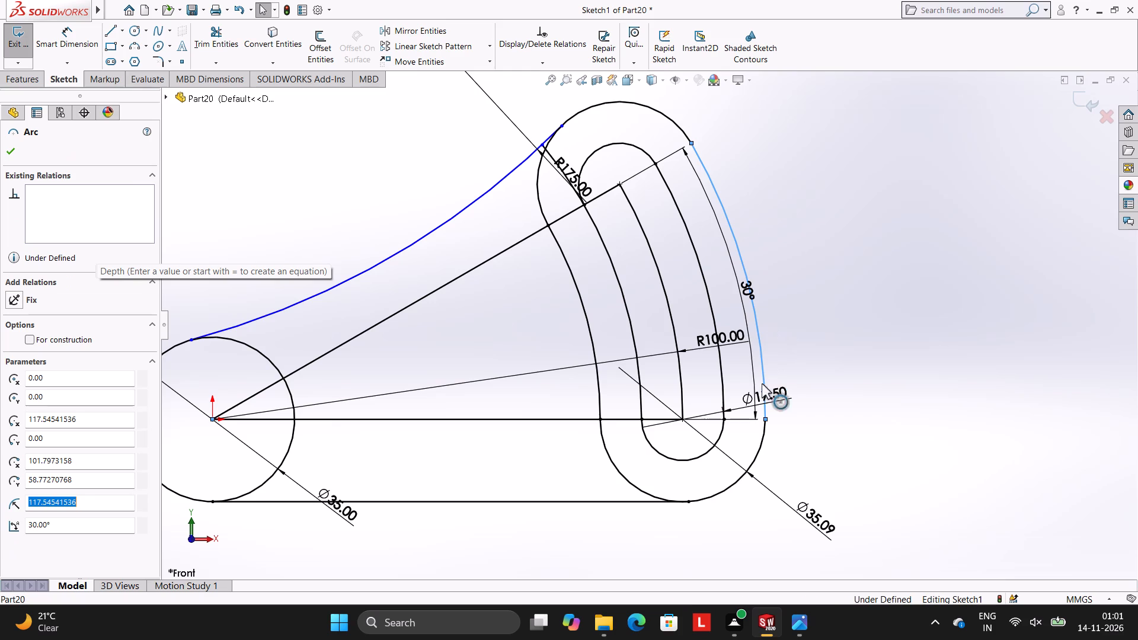
left_click(766, 431, "ctrl")
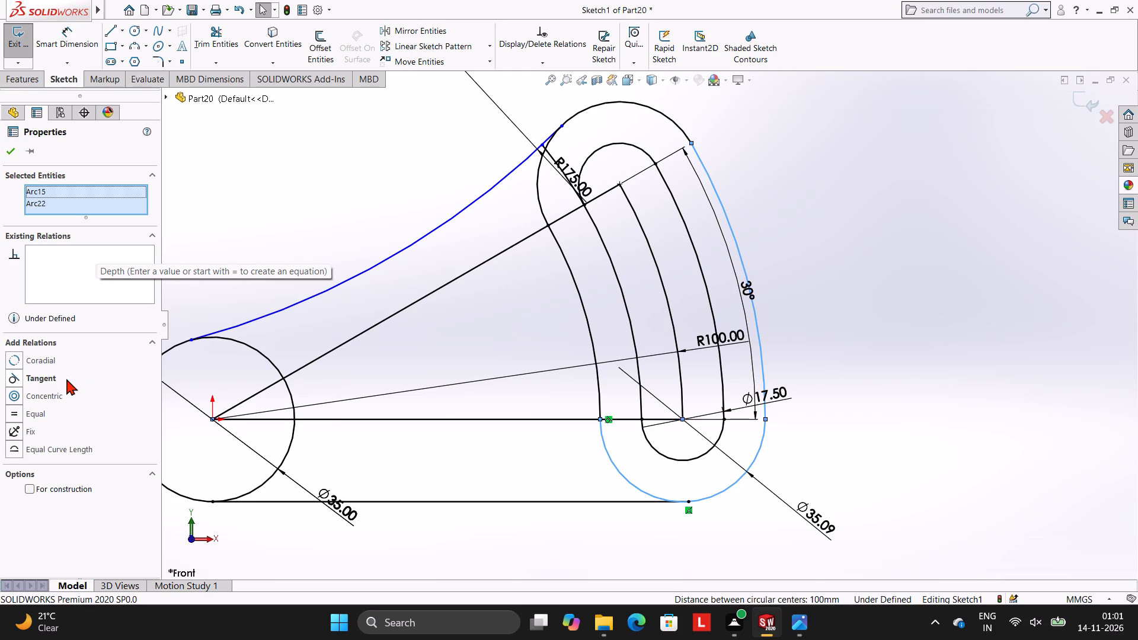
left_click(55, 378, "ctrl")
key("Escape")
key("Escape")
key("Escape")
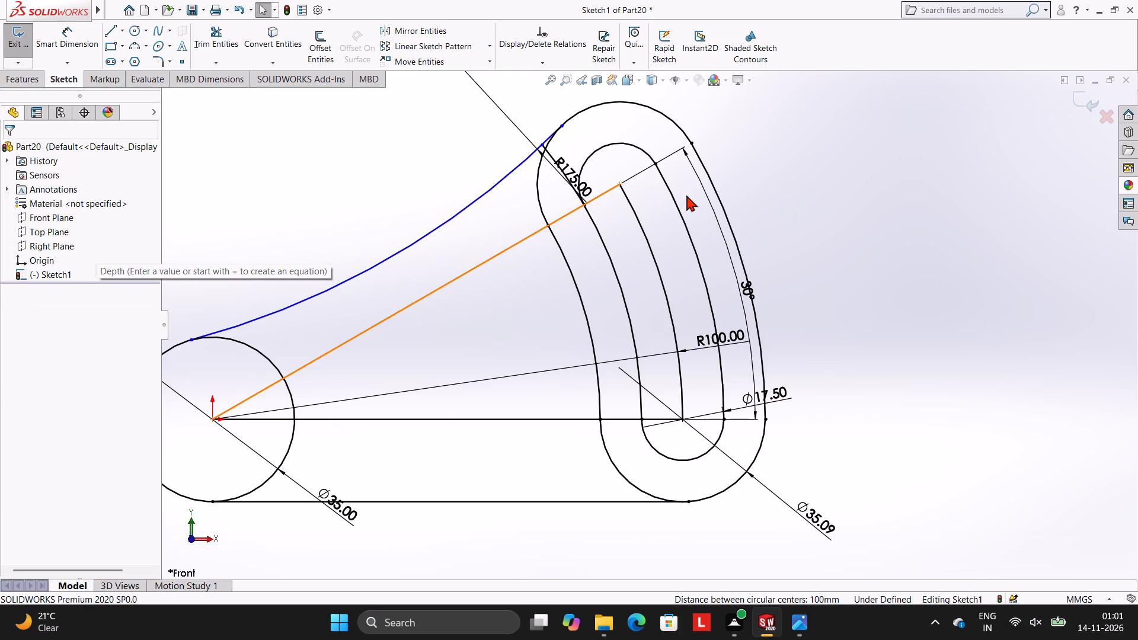
key("Escape")
Dimension the vertical distance between the two endpoints of the R175 connecting arc.
scroll(692, 421, "up", 1)
scroll(636, 363, "up", 2)
scroll(636, 363, "down", 1)
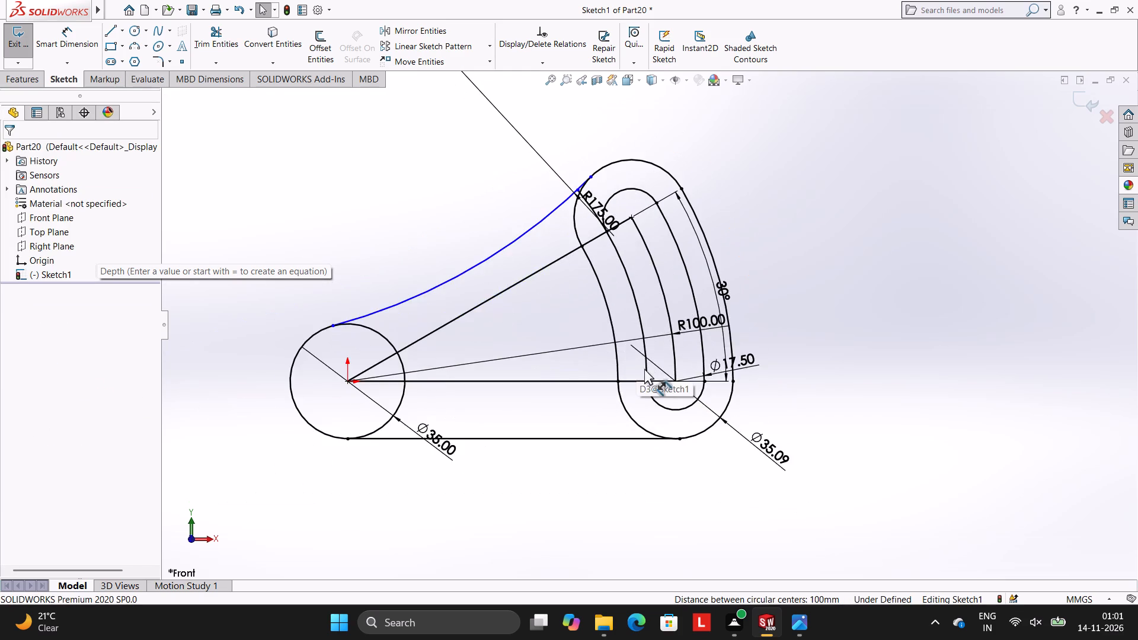
scroll(645, 369, "up", 2)
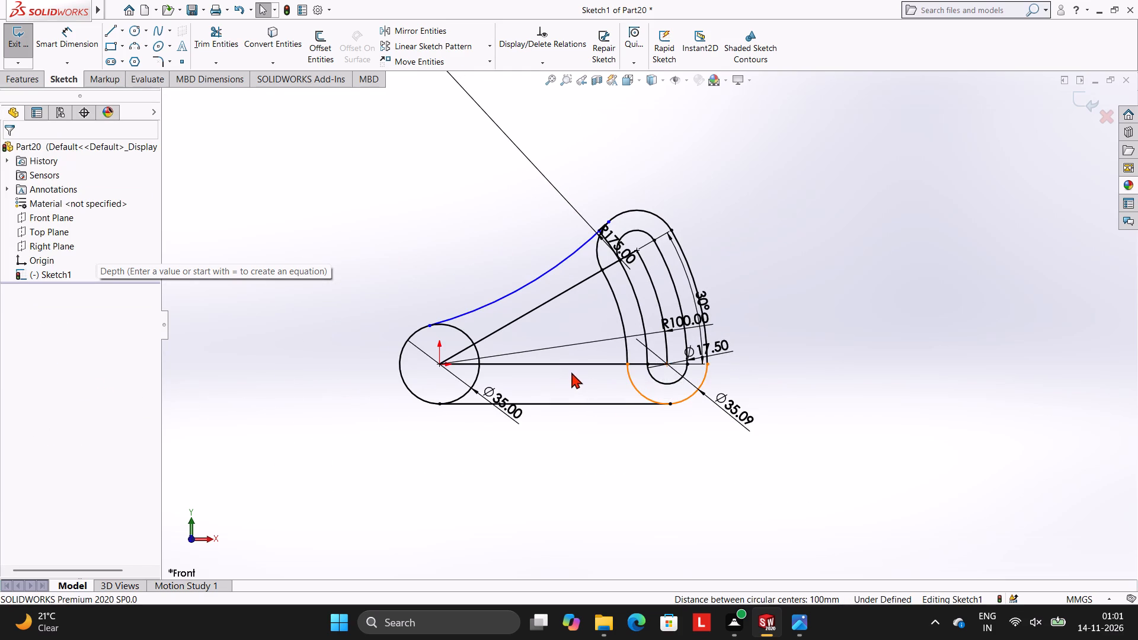
scroll(591, 312, "down", 1)
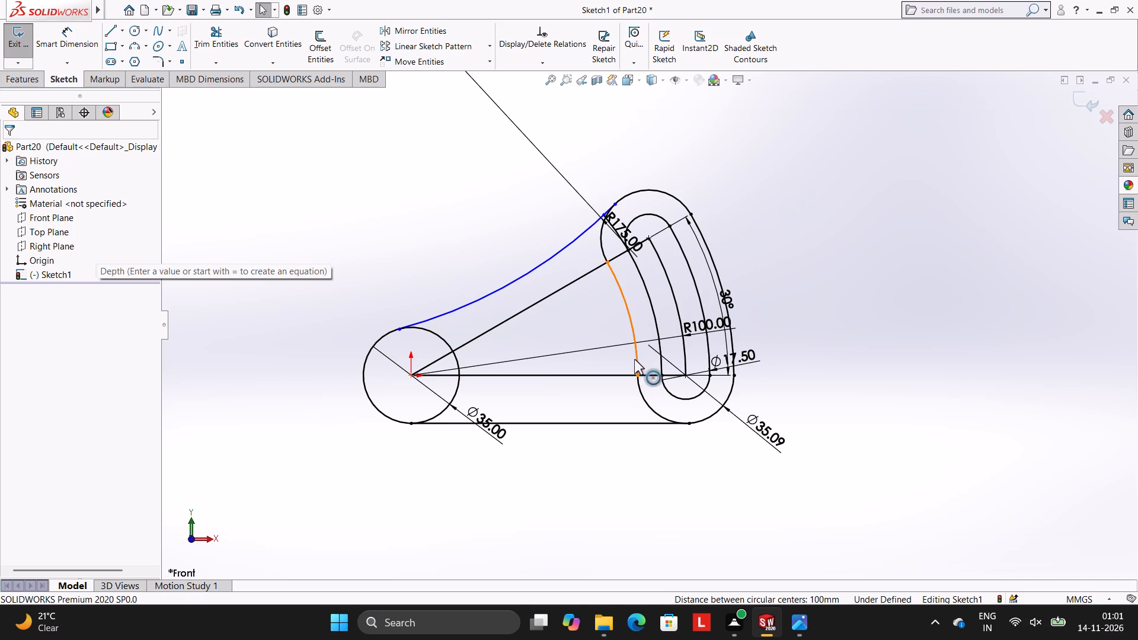
left_click(58, 47)
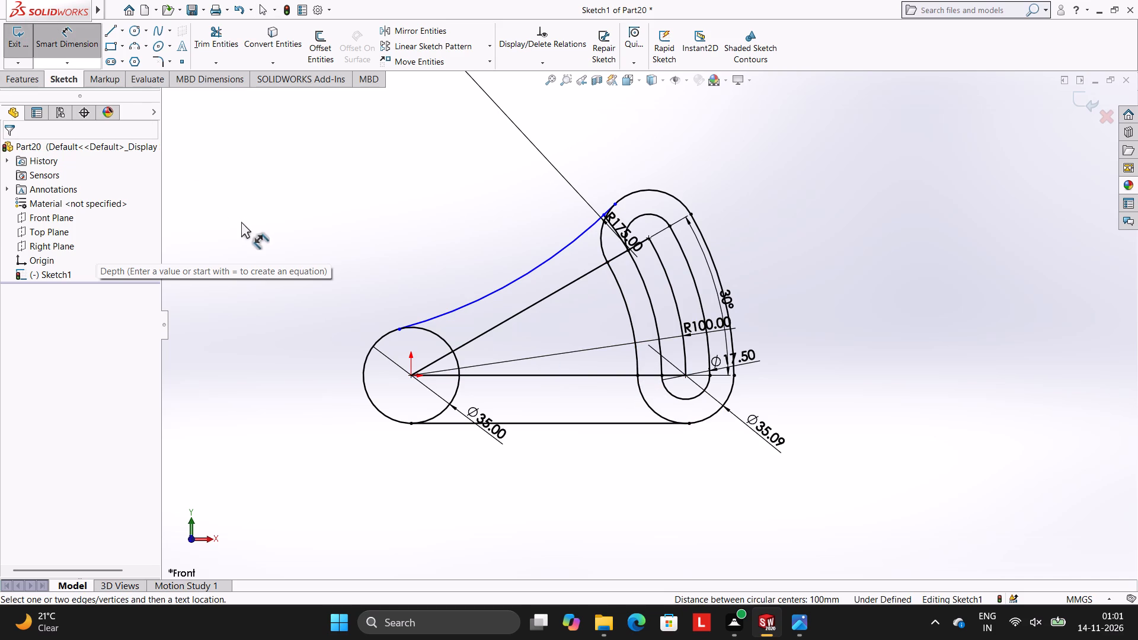
left_click(398, 330)
left_click(616, 204)
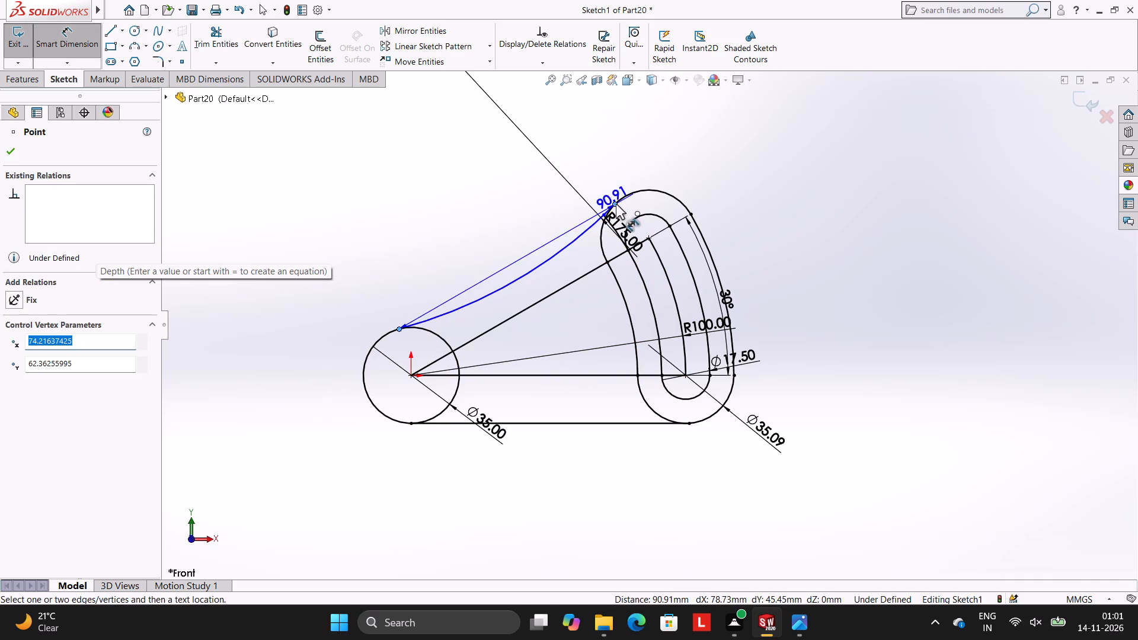
left_click(303, 251)
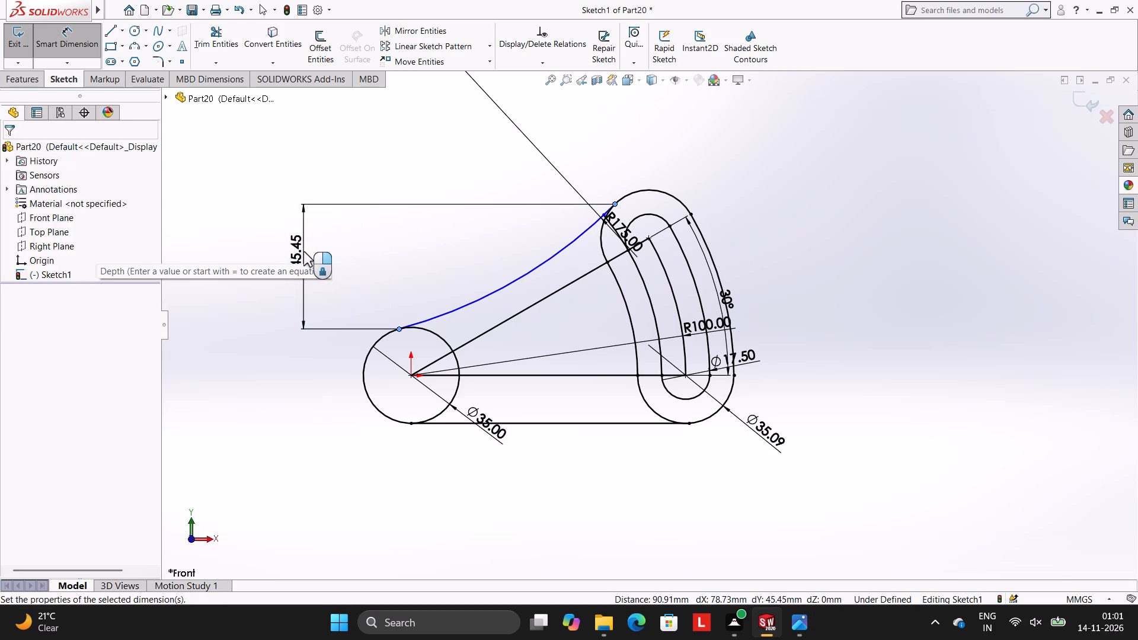
left_click(255, 236)
left_click(273, 185)
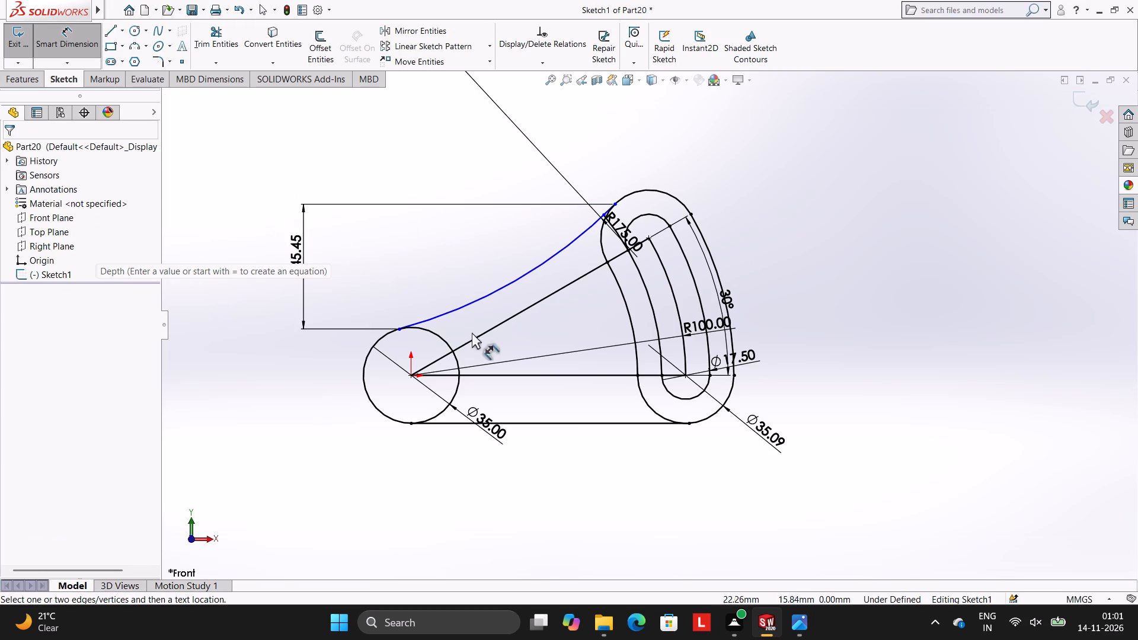
Dimension the horizontal distance between the two endpoints of the R175 connecting arc.
left_click(397, 331)
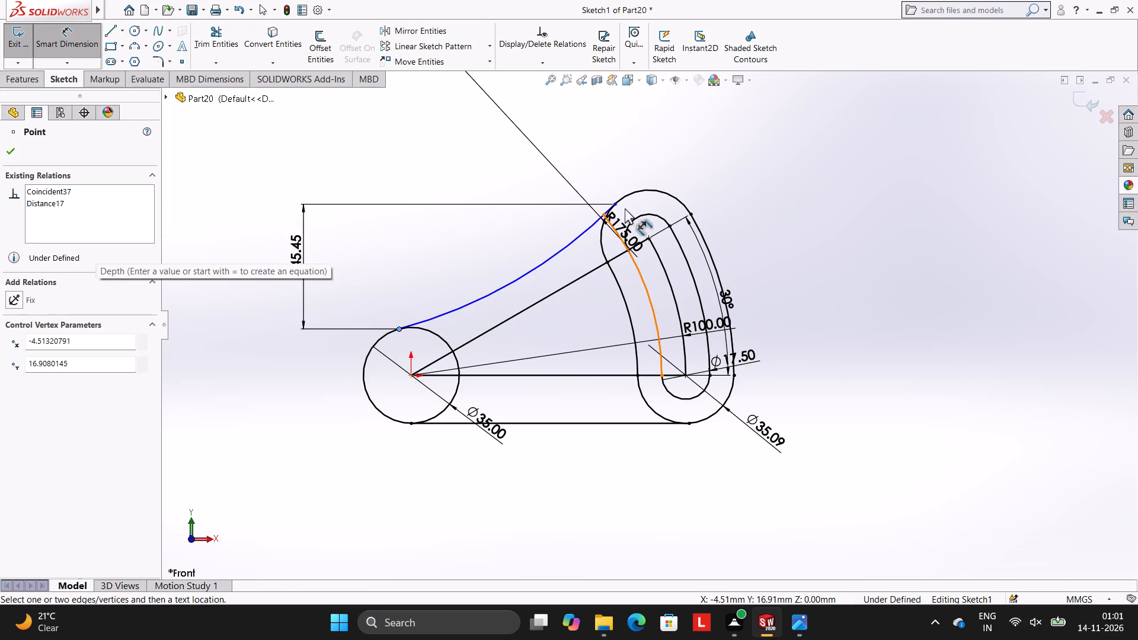
left_click(618, 207)
left_click(574, 146)
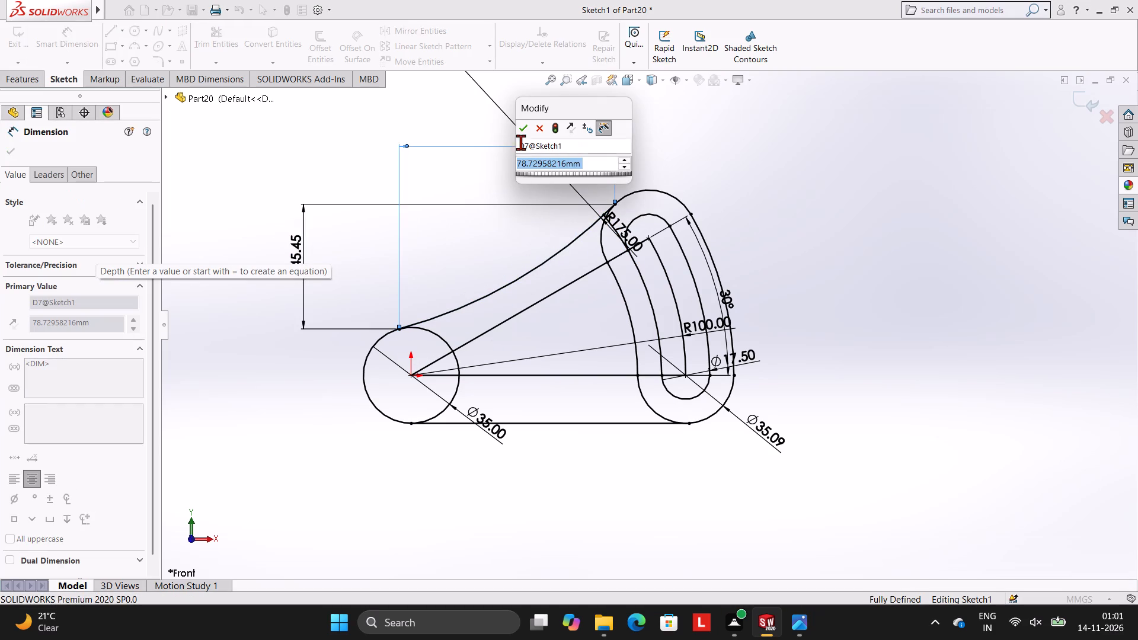
left_click(526, 127)
left_click(635, 151)
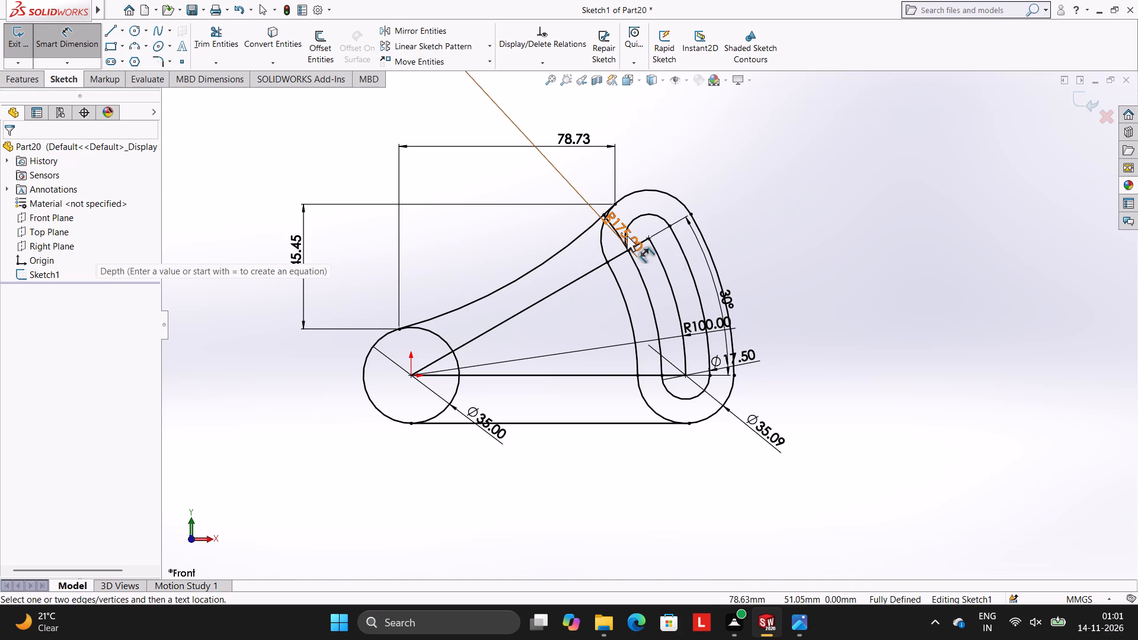
Trim away the portion of the 35 mm origin circle lying inside the outline, between the R175 arc and the bottom tangent line.
scroll(611, 302, "up", 2)
scroll(693, 307, "up", 1)
scroll(670, 313, "down", 2)
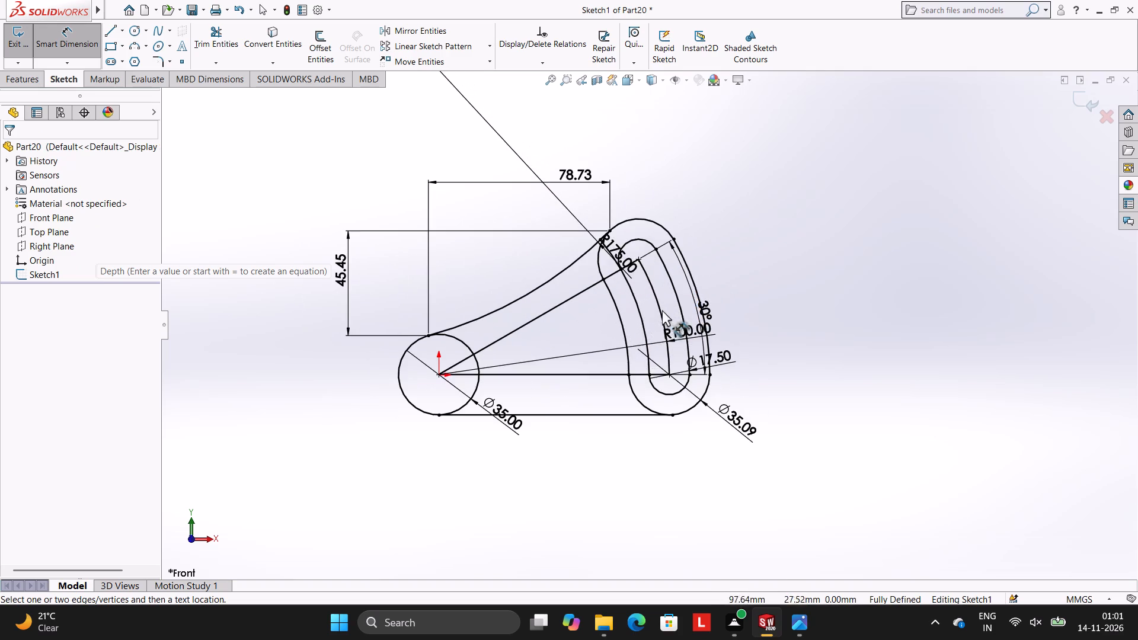
scroll(635, 299, "down", 2)
scroll(648, 308, "up", 2)
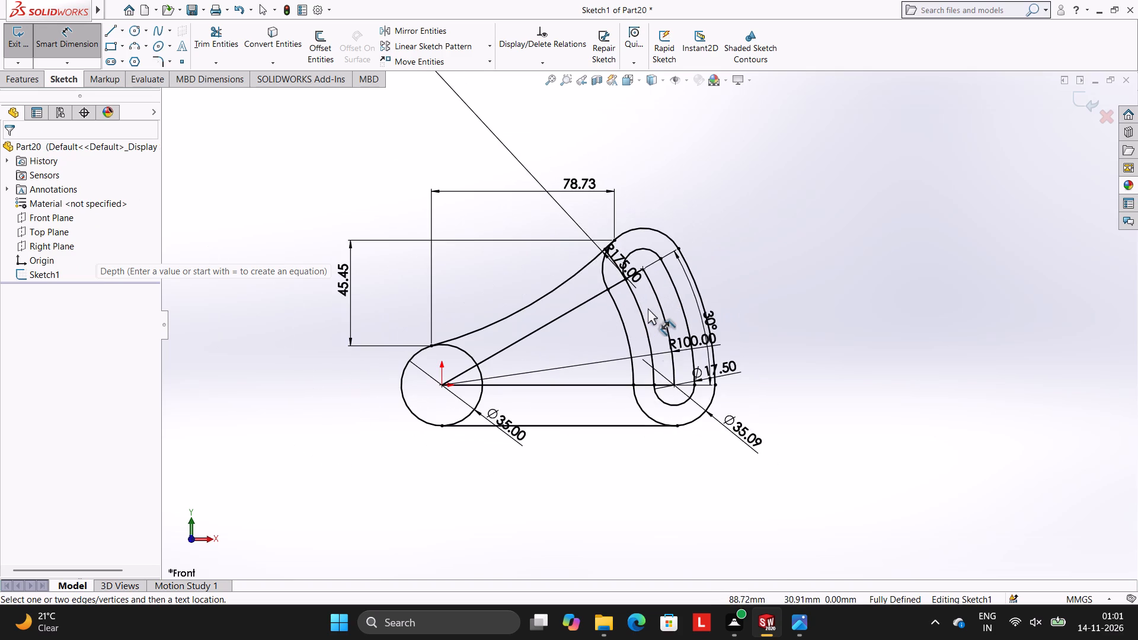
scroll(560, 337, "down", 1)
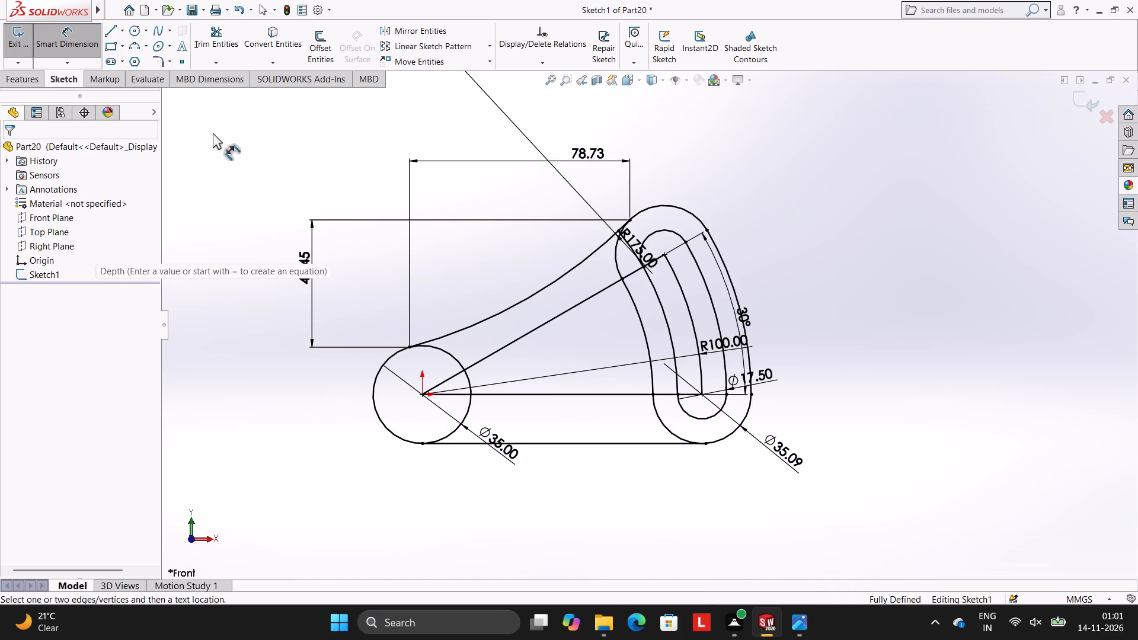
left_click(236, 40)
left_click(451, 355)
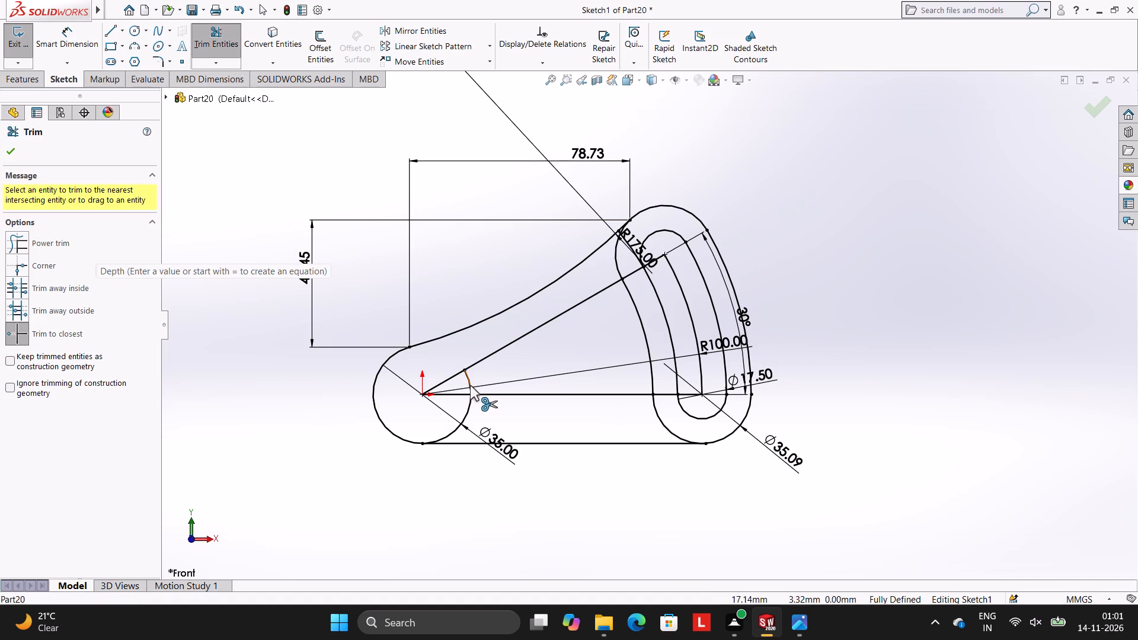
left_click(470, 385)
left_click(469, 407)
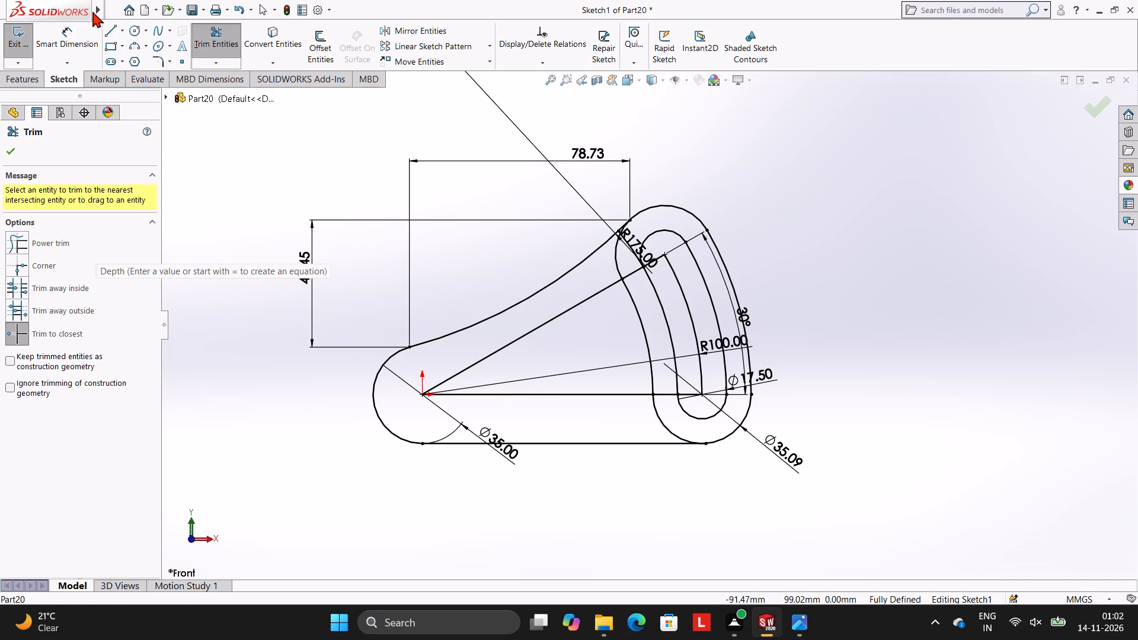
Sketch a 100 mm line at 15 degrees from the origin to the midpoint of the R100 slot centre arc.
left_click(107, 27)
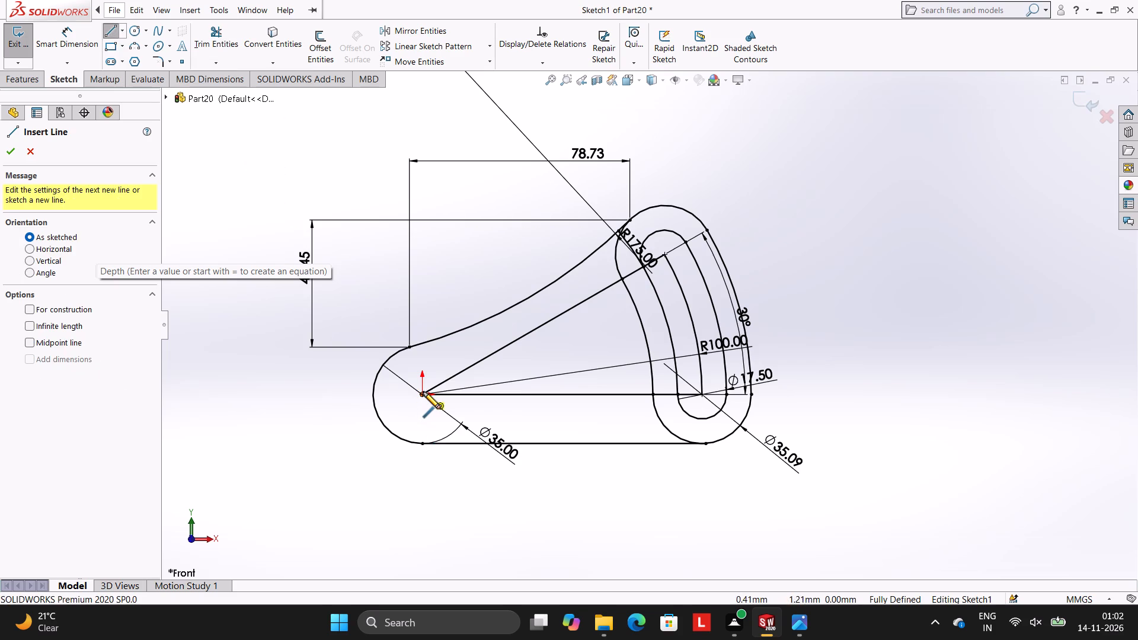
left_click(423, 393)
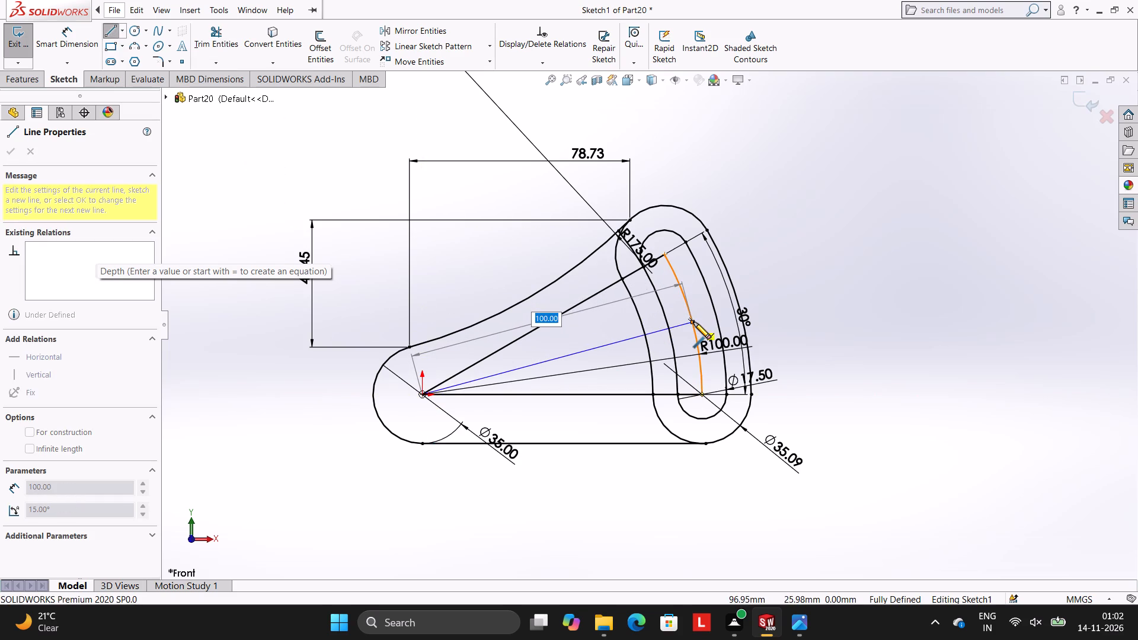
left_click(692, 322)
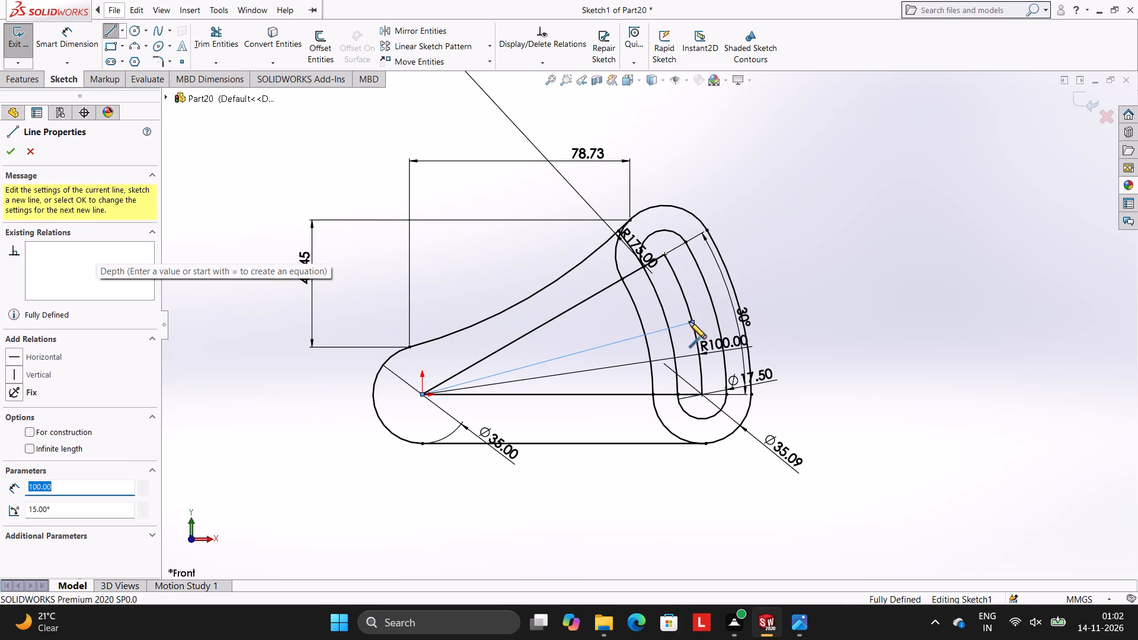
key("Escape")
key("Escape")
key("Escape")
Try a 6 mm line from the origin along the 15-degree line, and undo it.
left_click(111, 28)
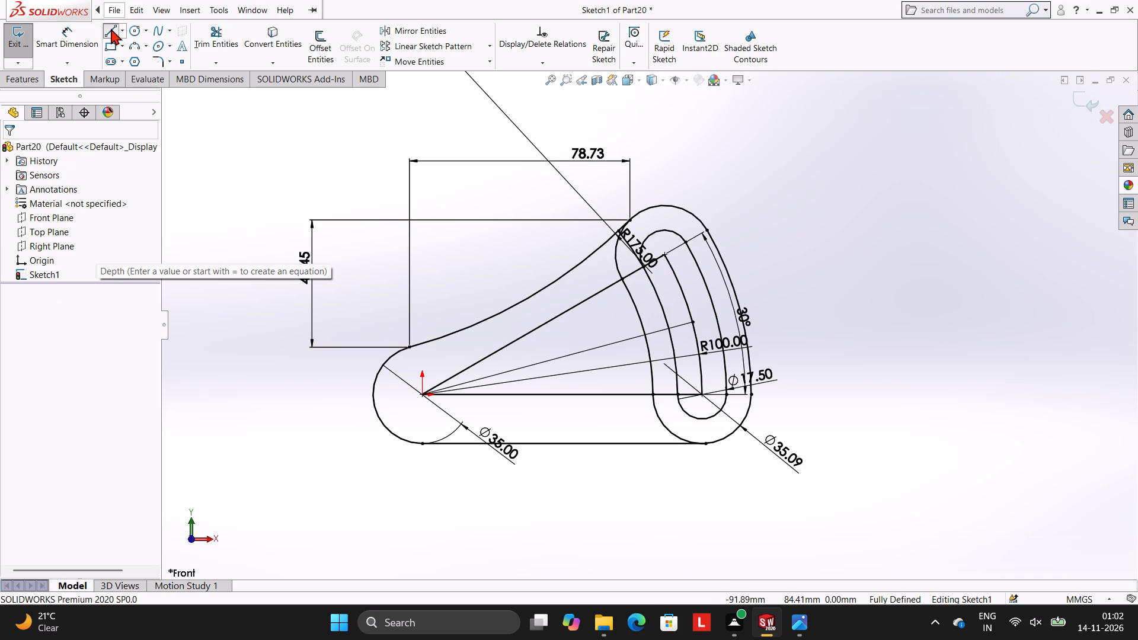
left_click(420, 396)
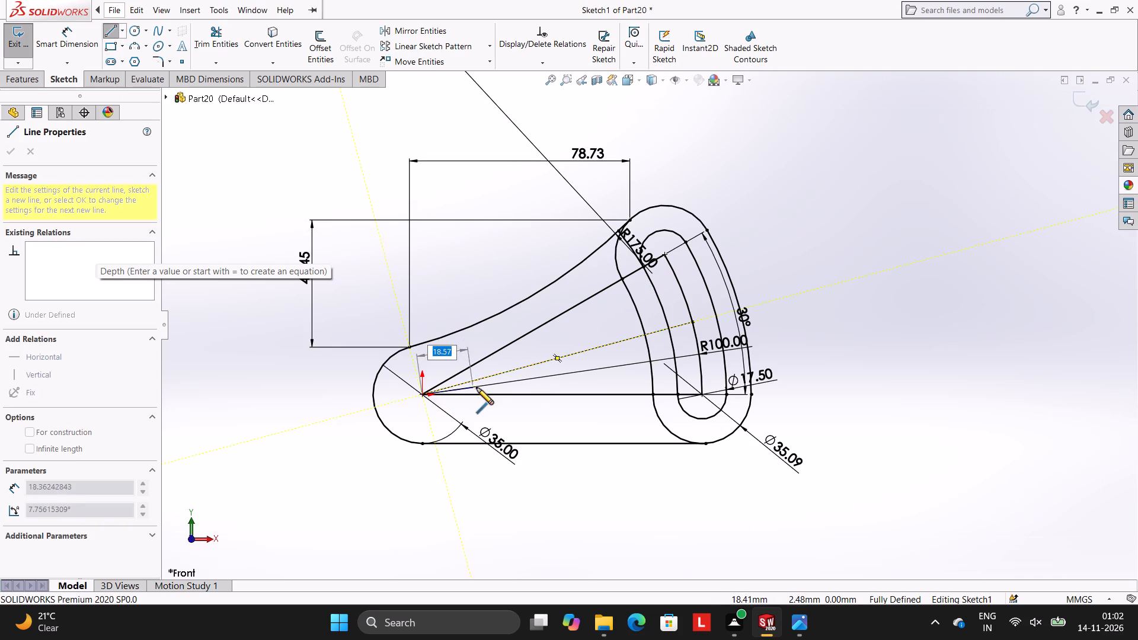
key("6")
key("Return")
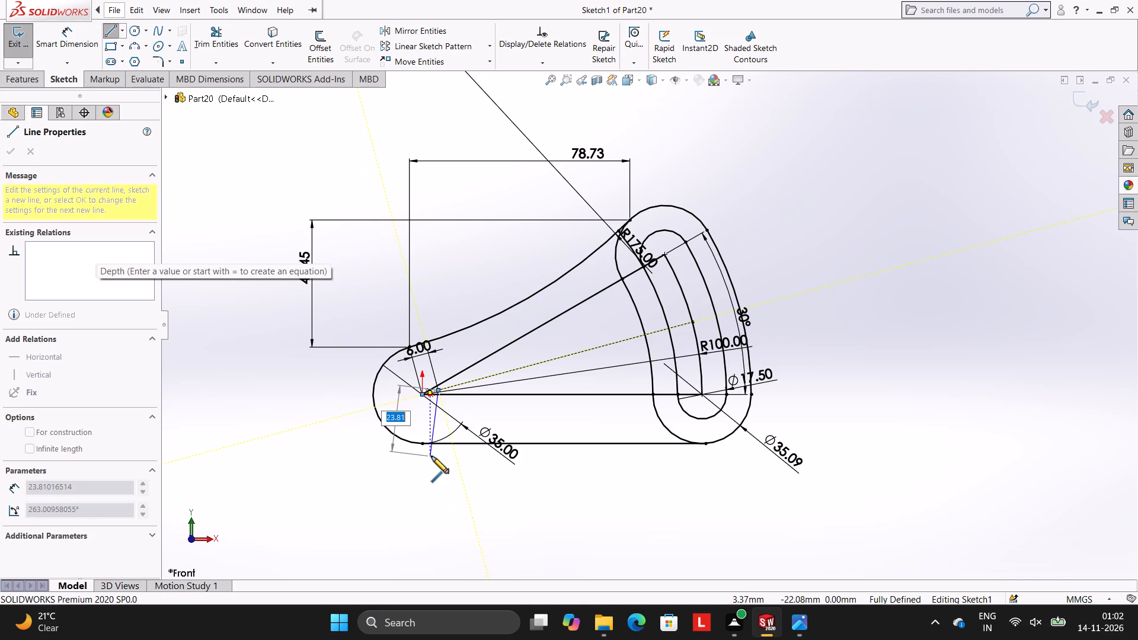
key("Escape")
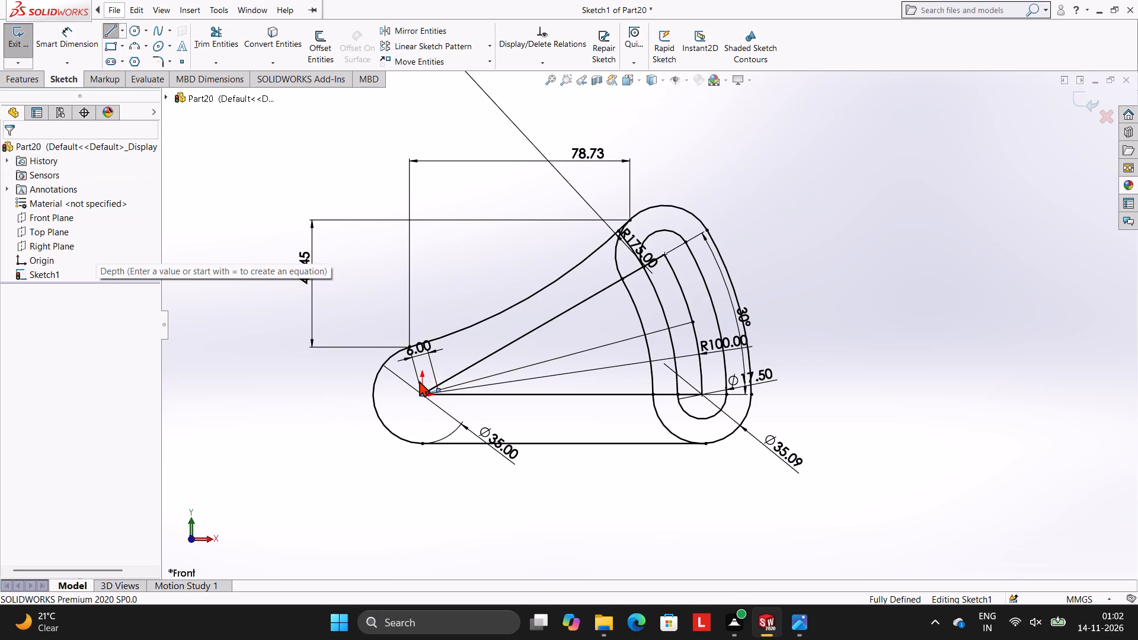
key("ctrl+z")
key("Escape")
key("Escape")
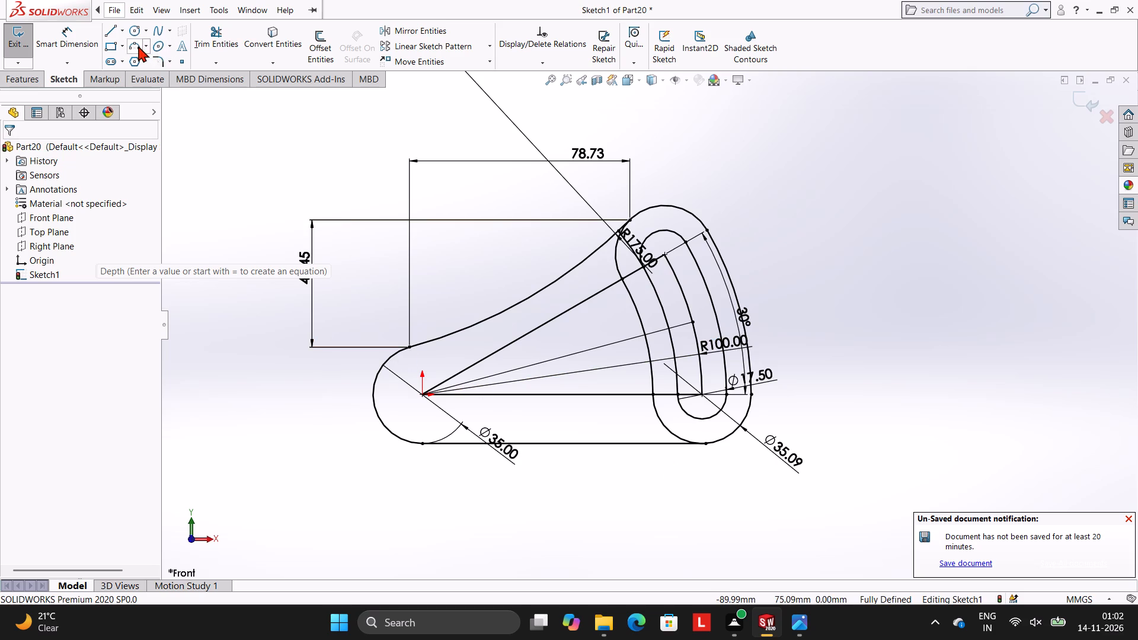
Fillet the corner at the origin between the 30-degree line and the horizontal line with a 10 mm radius.
left_click(162, 60)
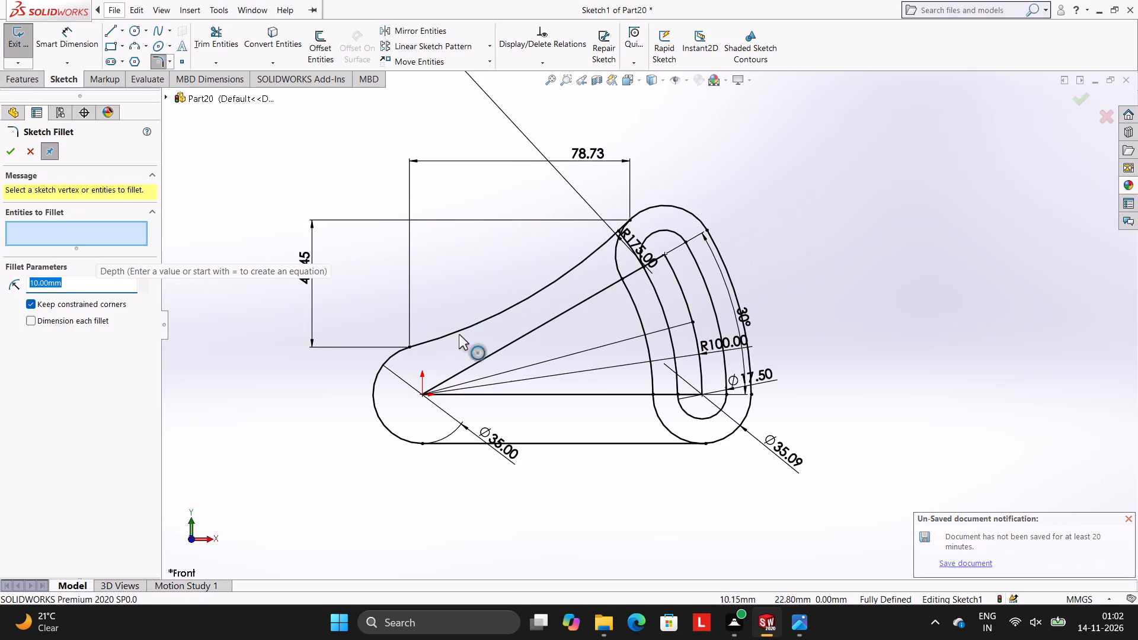
left_click(504, 345)
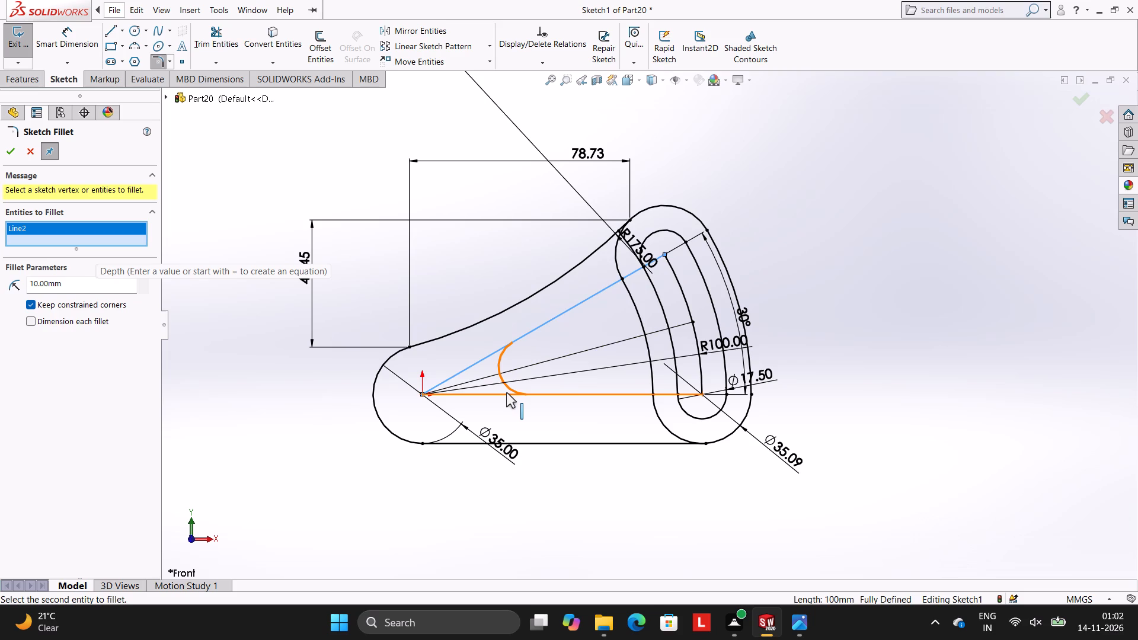
left_click(506, 392)
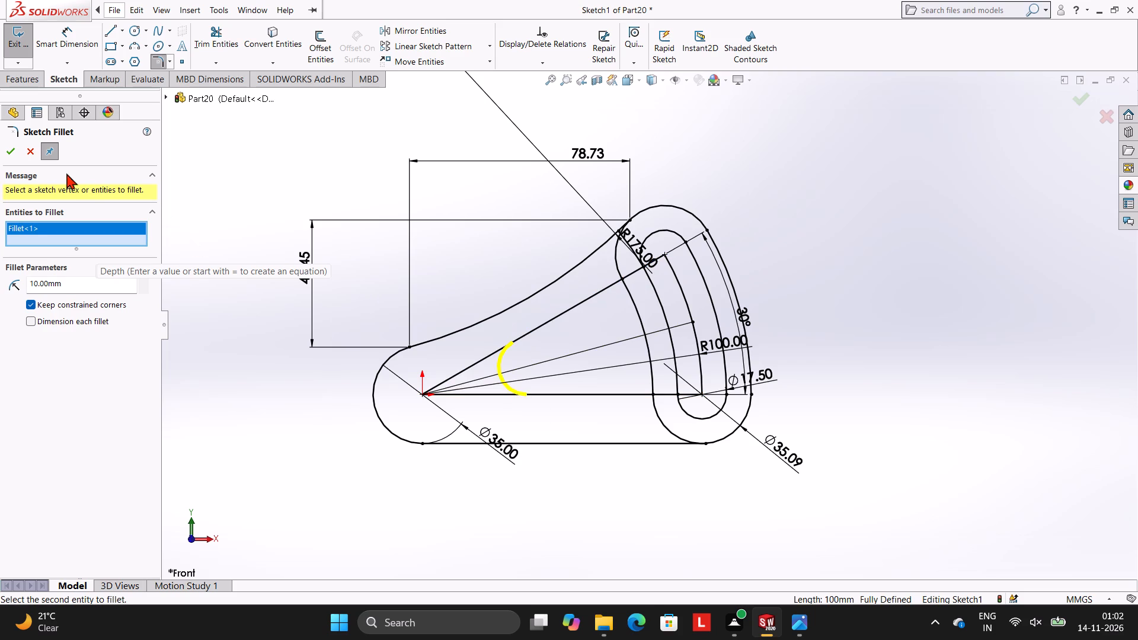
left_click(11, 155)
left_click(293, 172)
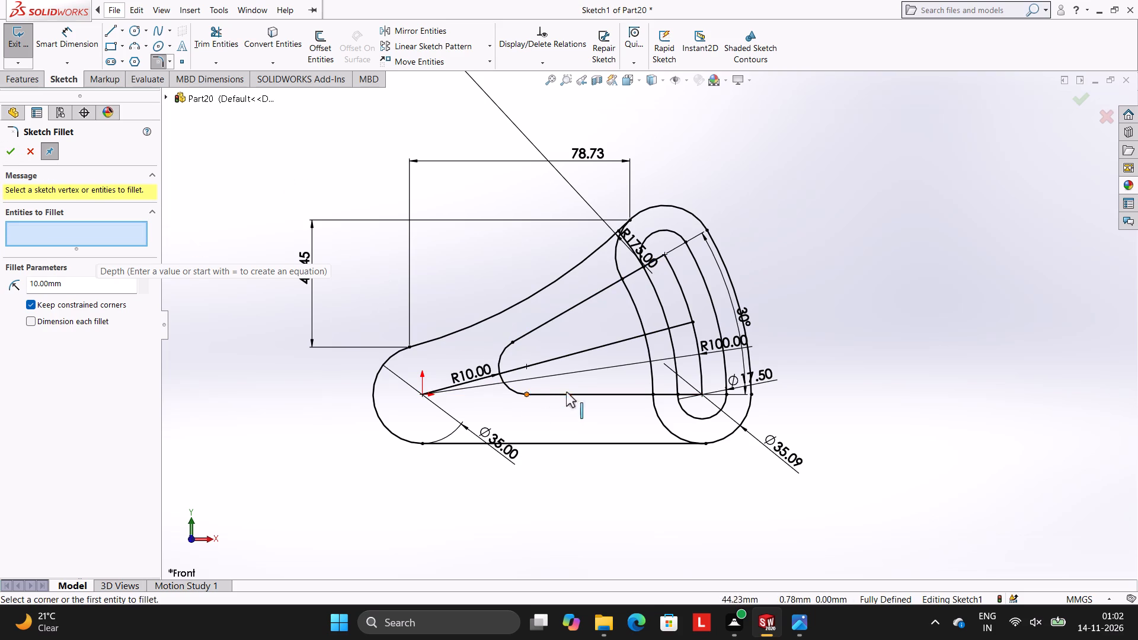
left_click(9, 155)
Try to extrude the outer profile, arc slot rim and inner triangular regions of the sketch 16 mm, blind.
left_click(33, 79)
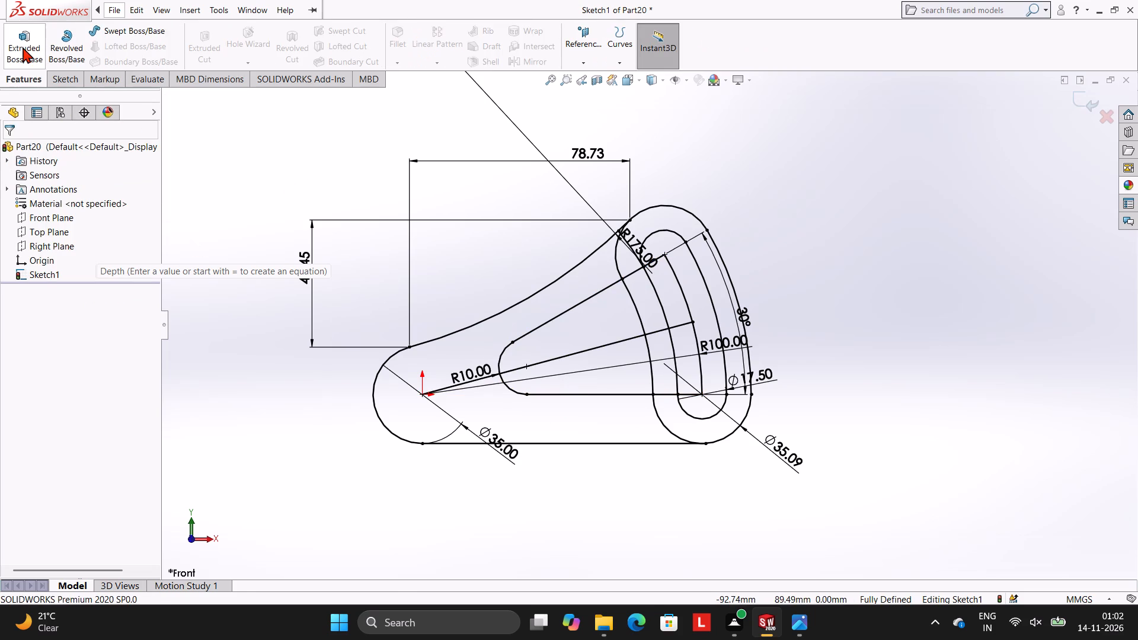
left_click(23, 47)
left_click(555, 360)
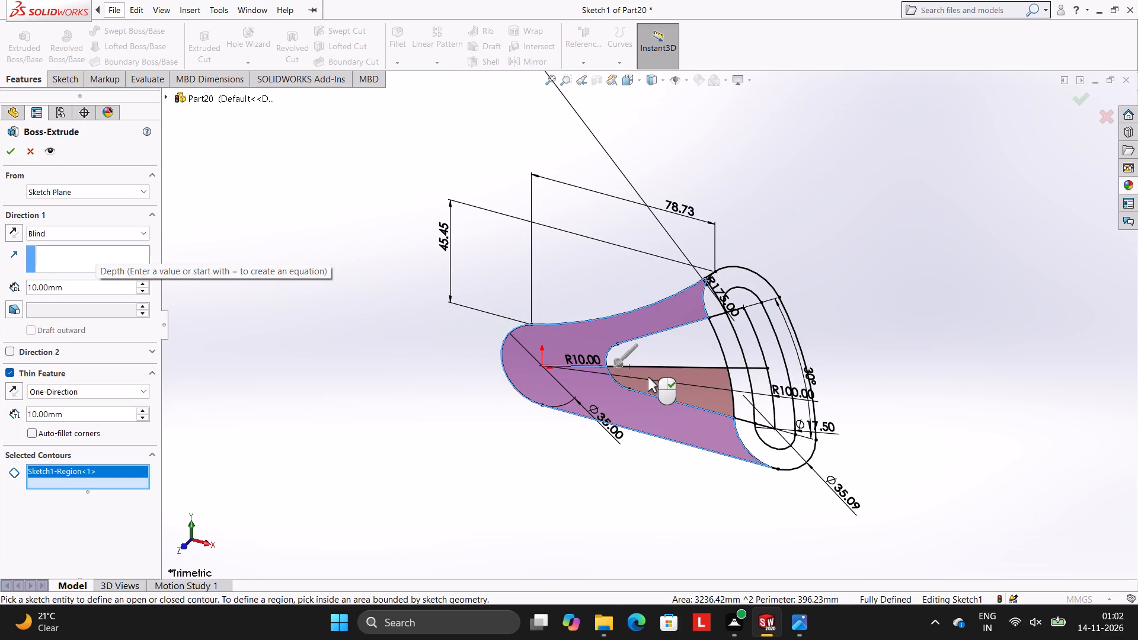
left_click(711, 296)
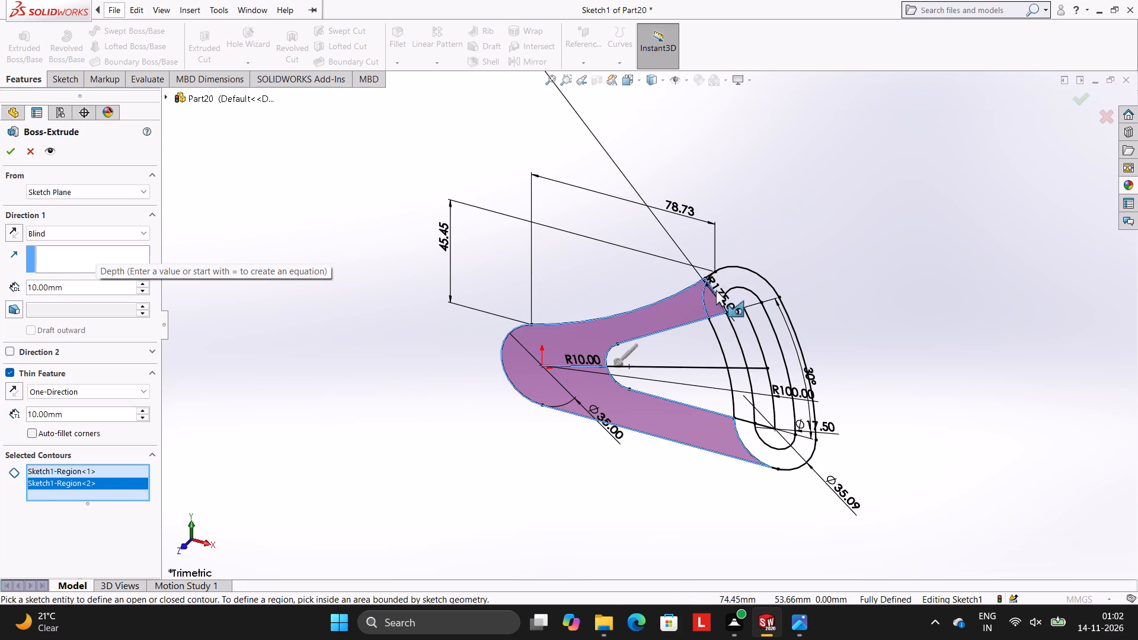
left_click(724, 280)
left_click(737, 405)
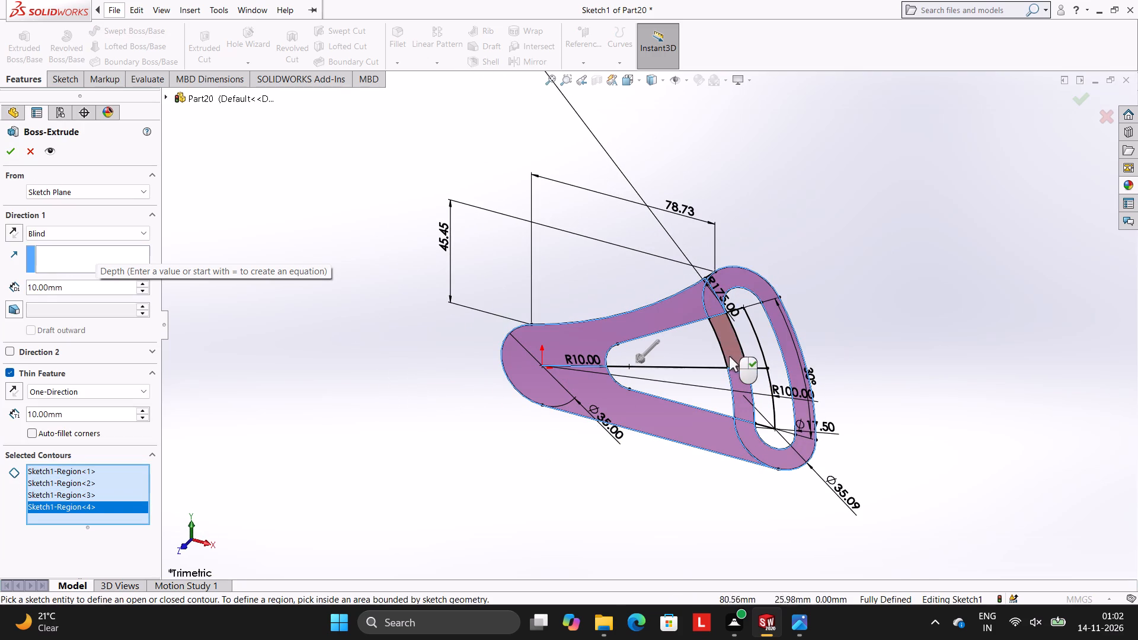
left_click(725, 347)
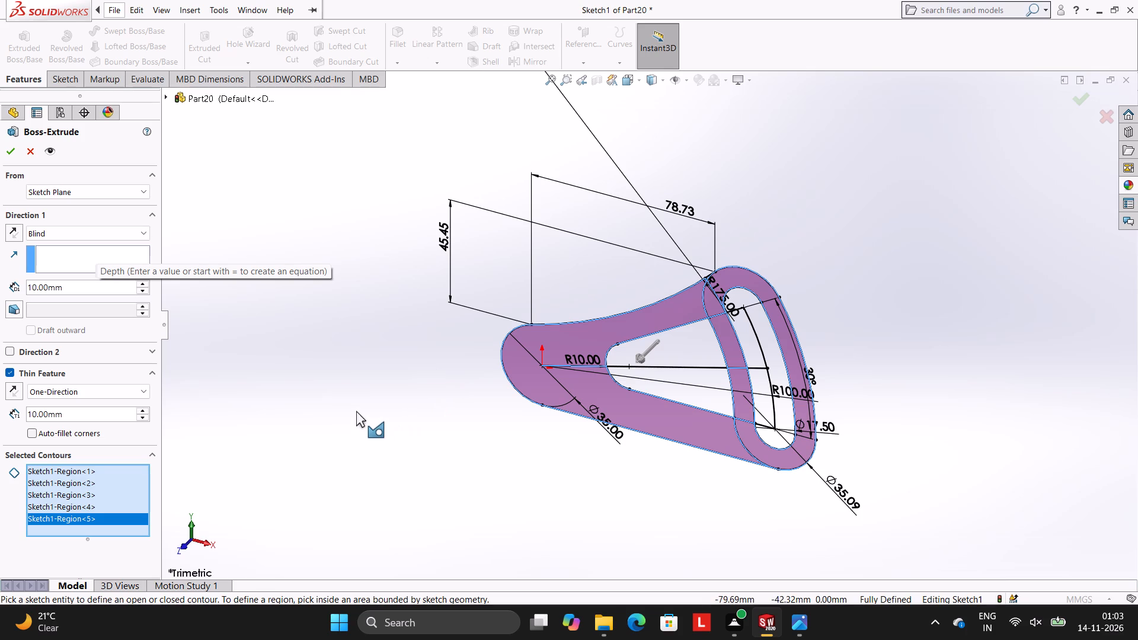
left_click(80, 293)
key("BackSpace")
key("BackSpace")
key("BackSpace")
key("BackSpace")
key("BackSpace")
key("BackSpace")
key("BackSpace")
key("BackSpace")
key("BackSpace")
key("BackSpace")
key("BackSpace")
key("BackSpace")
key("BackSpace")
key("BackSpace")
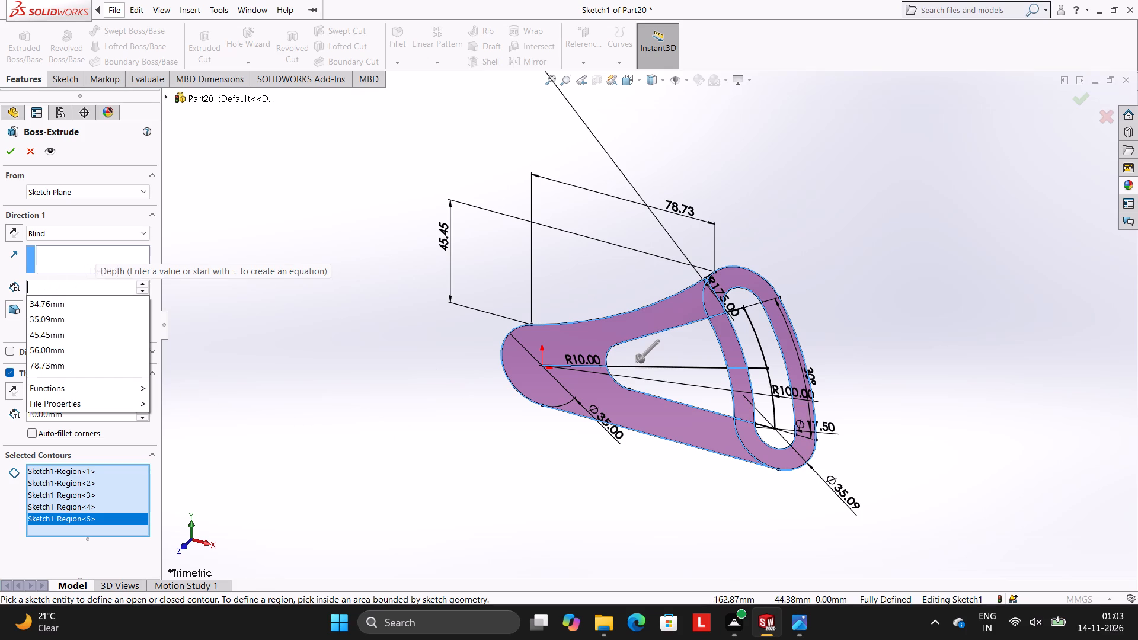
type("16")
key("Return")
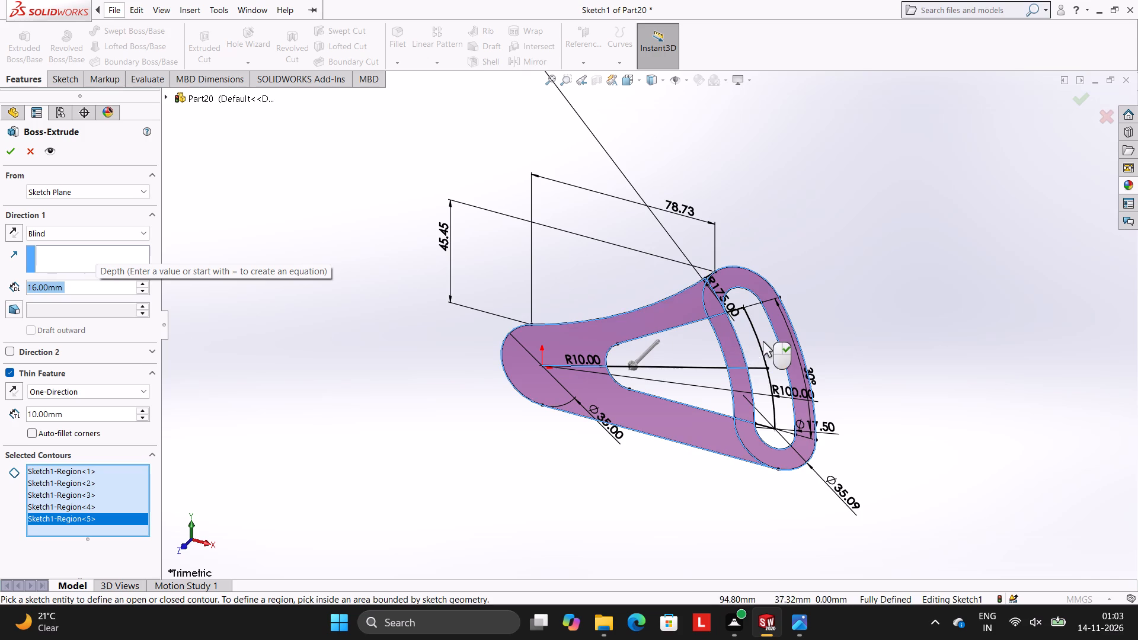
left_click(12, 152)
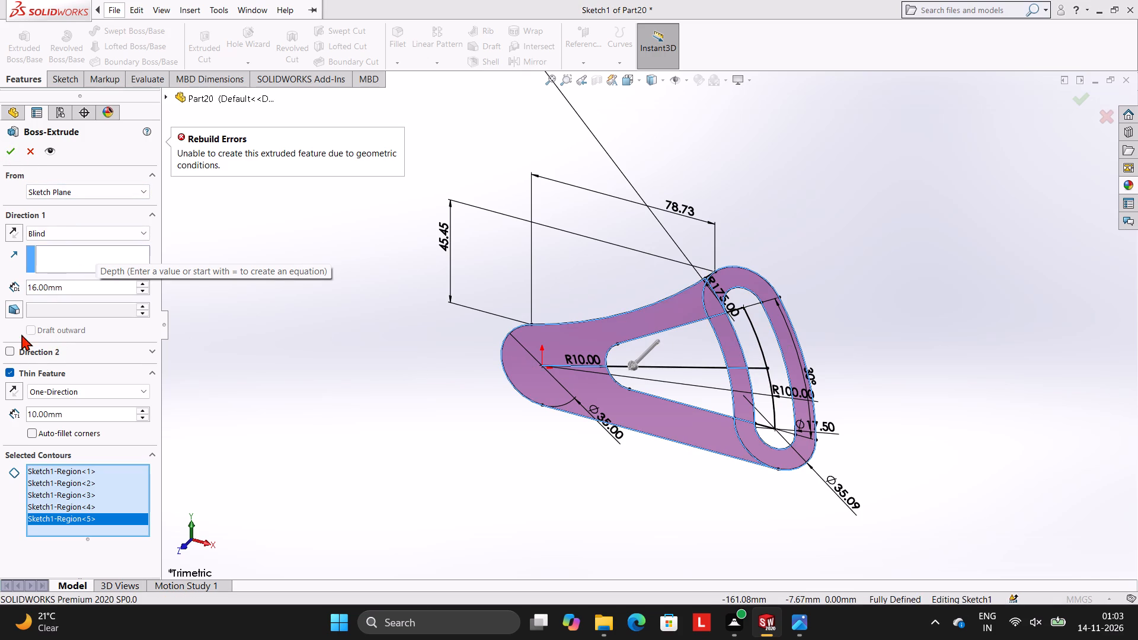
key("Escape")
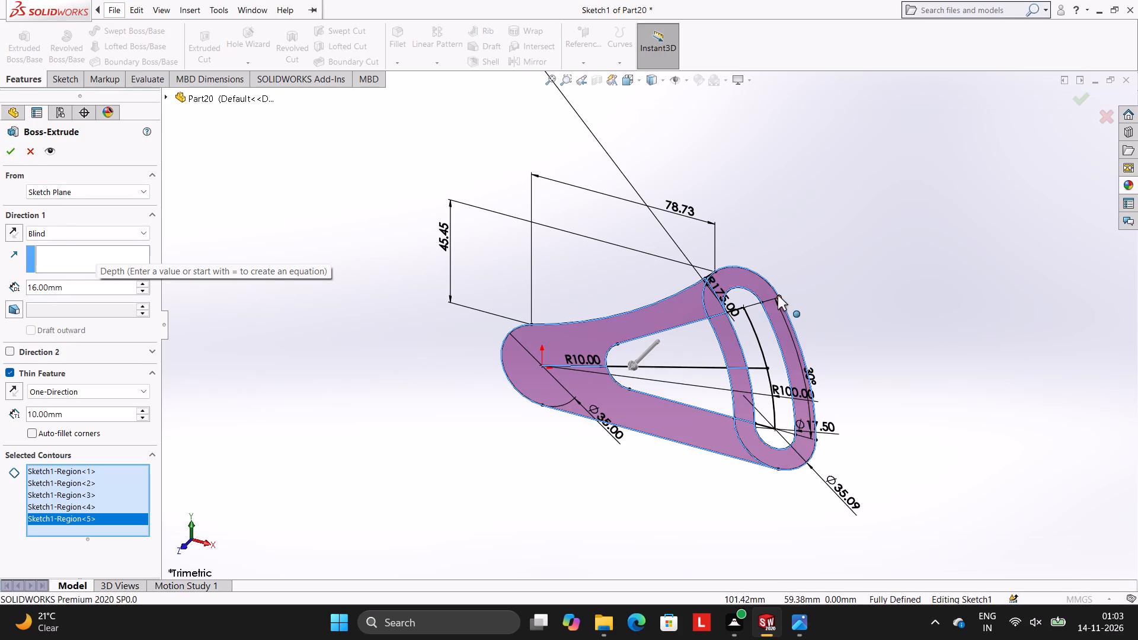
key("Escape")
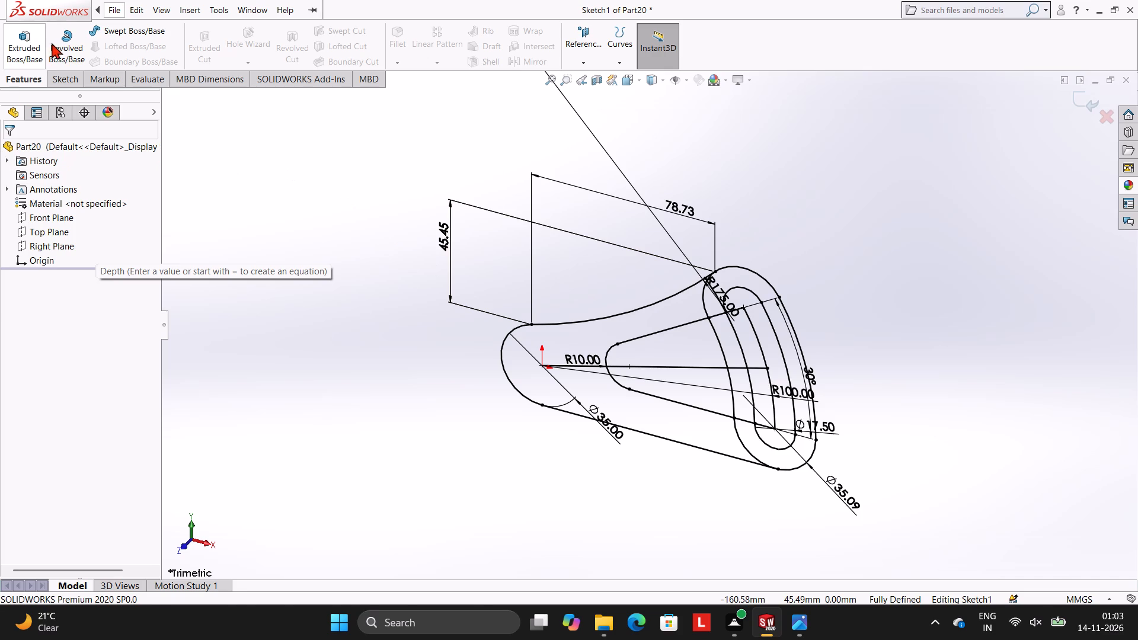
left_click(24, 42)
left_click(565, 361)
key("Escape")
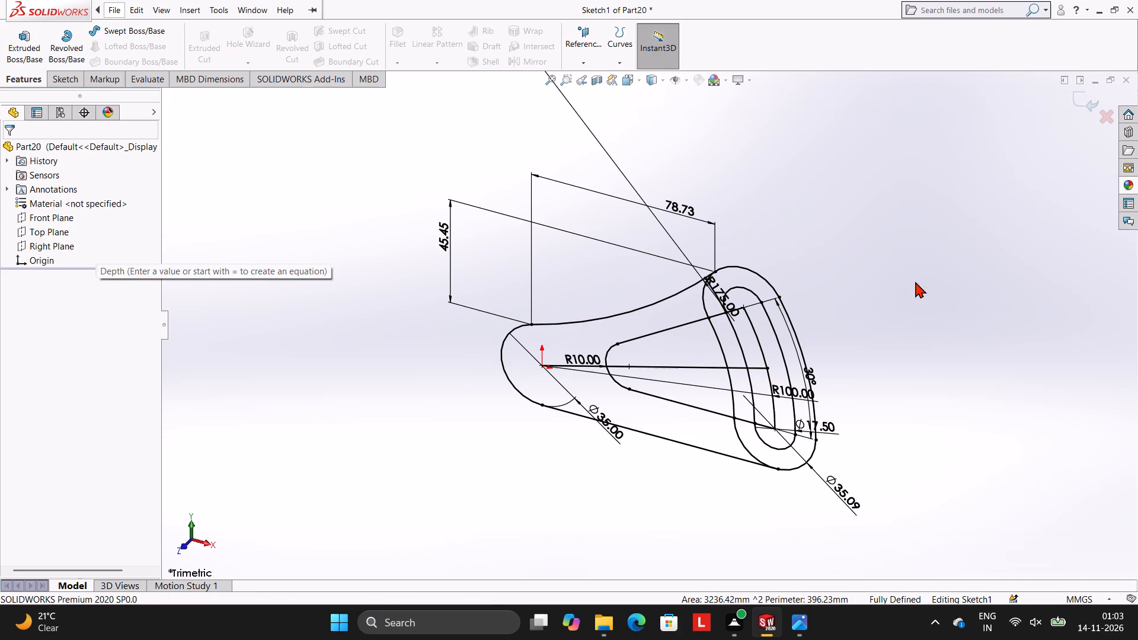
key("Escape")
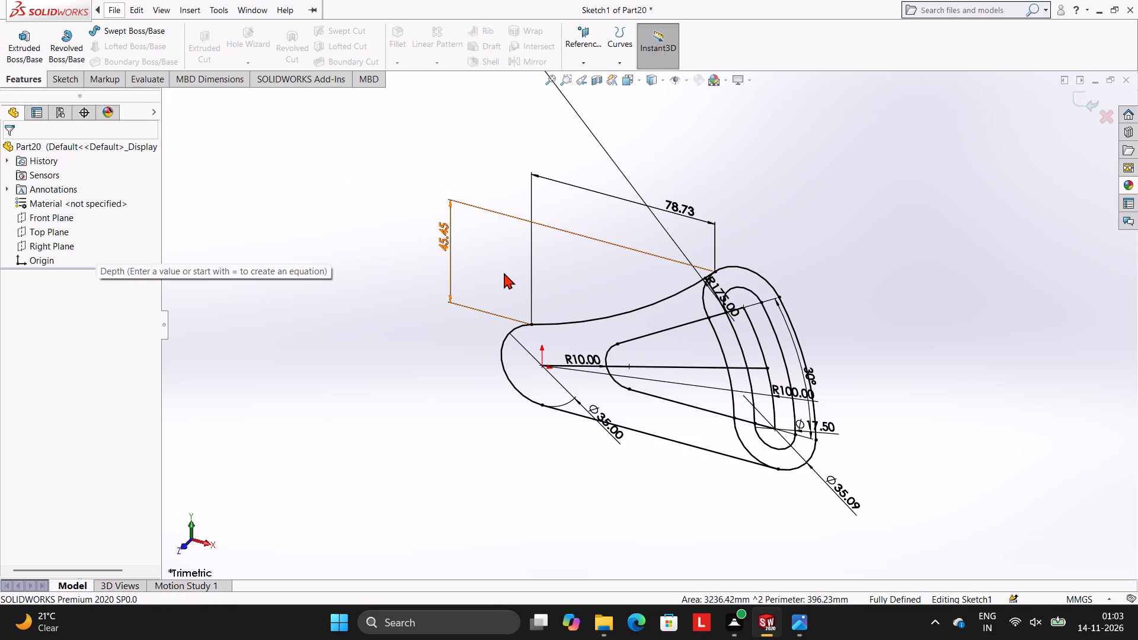
Trim away the entire 15-degree line running from the origin to the slot's centre arc.
key("ctrl+8")
key("Escape")
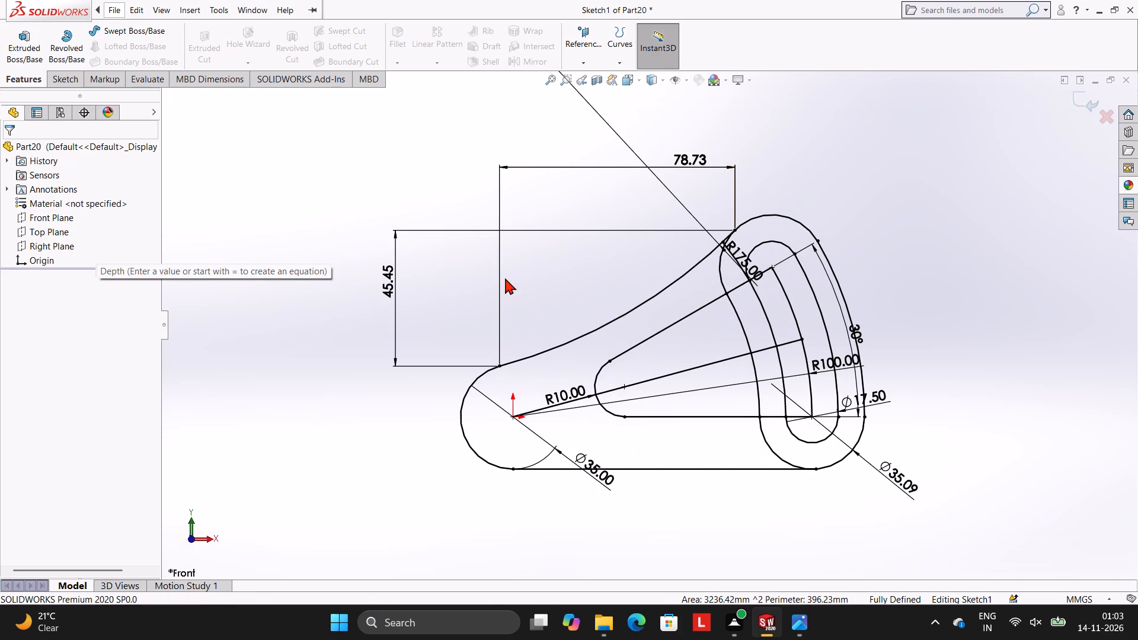
left_click(67, 81)
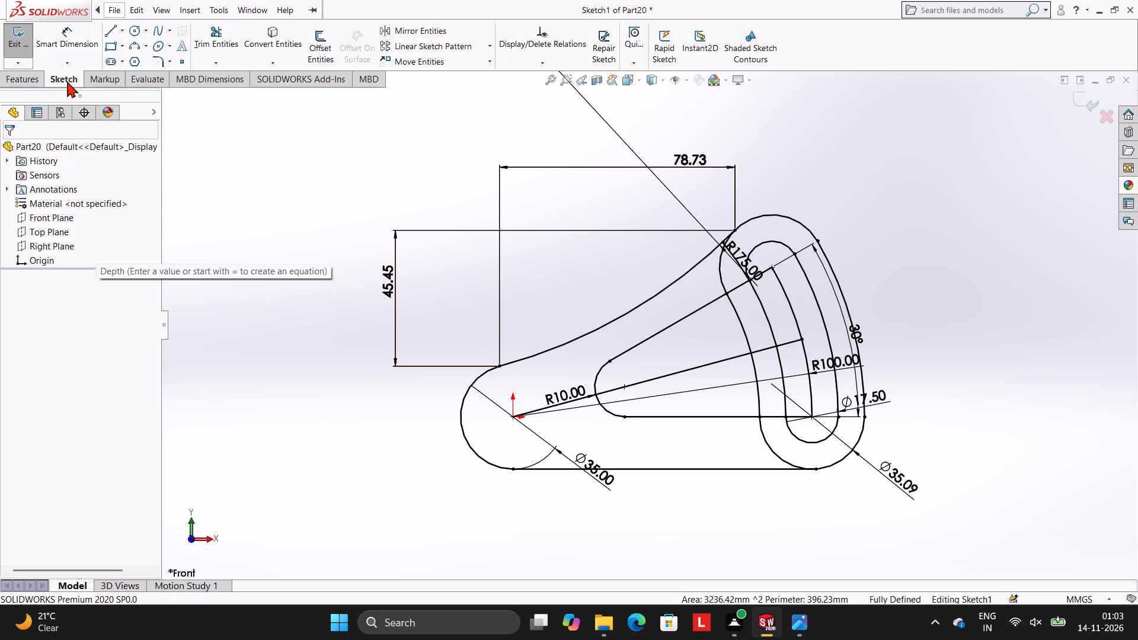
left_click(213, 45)
left_click(700, 364)
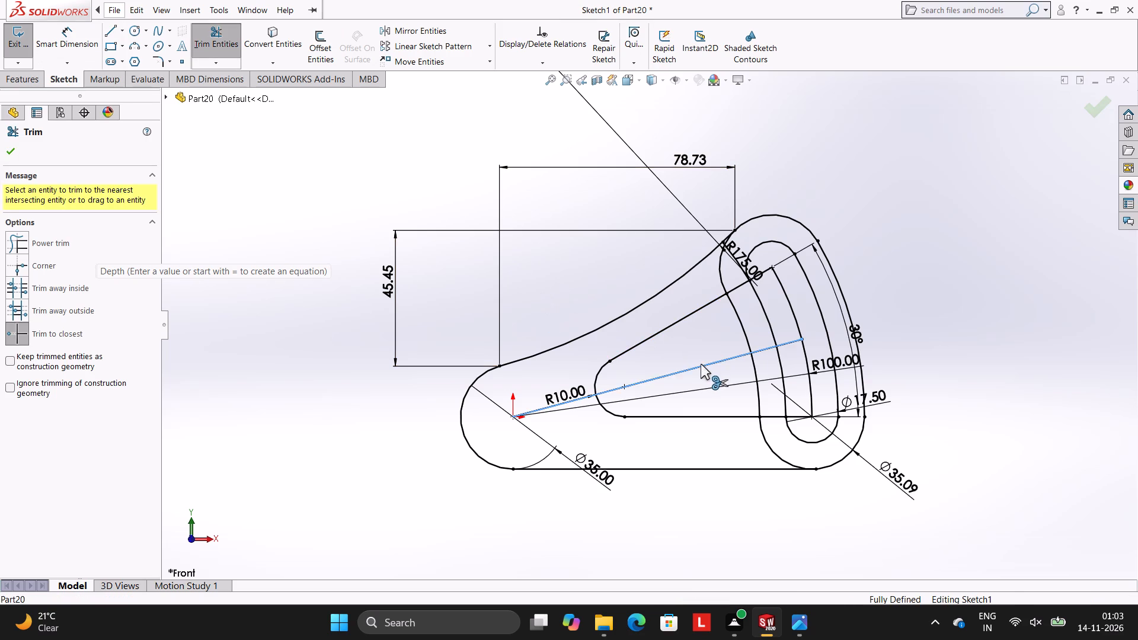
left_click(768, 349)
left_click(783, 346)
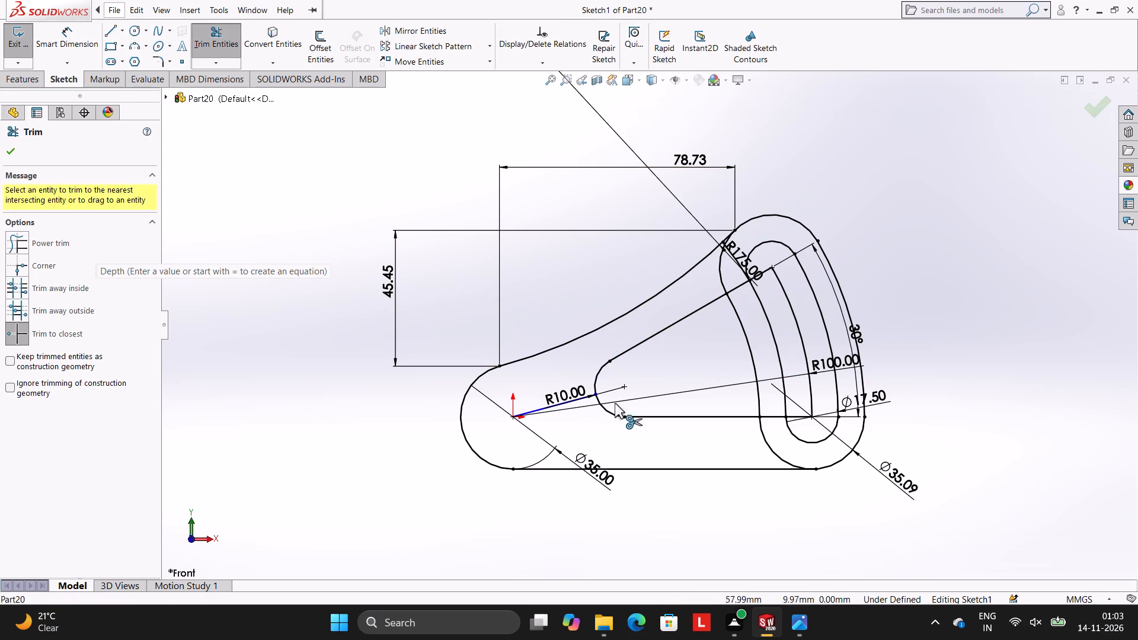
left_click(545, 407)
Trim away the inner pocket's 30-degree line, its horizontal line up to the slot boss, and the R10 fillet arc.
scroll(626, 391, "down", 1)
scroll(677, 409, "up", 3)
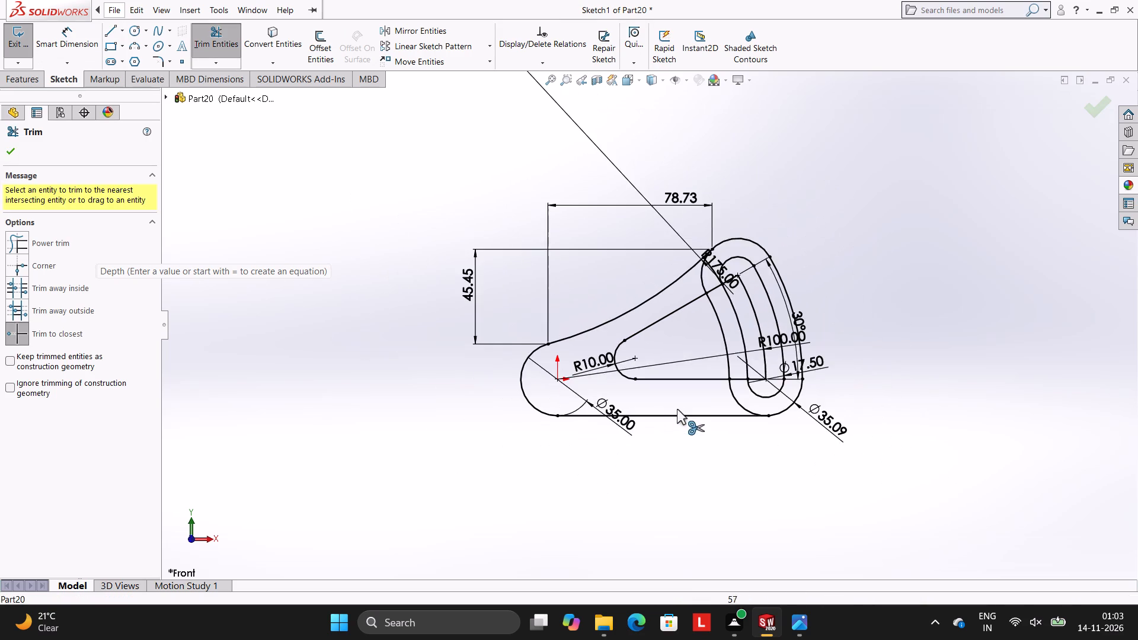
scroll(683, 402, "up", 1)
scroll(730, 347, "up", 2)
scroll(727, 346, "down", 2)
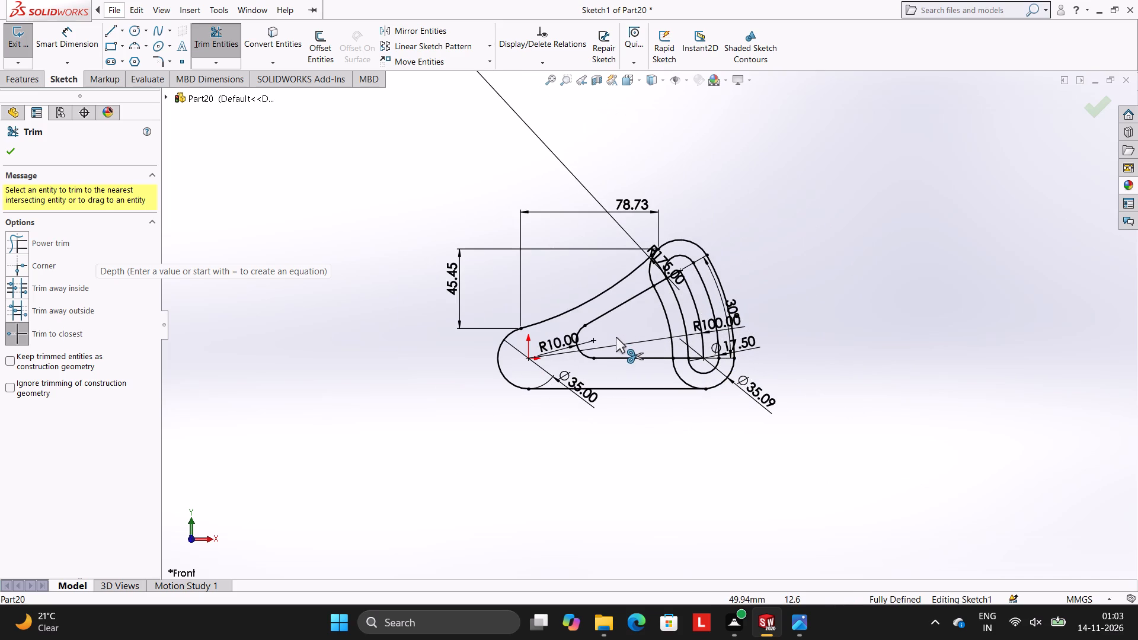
scroll(637, 362, "down", 2)
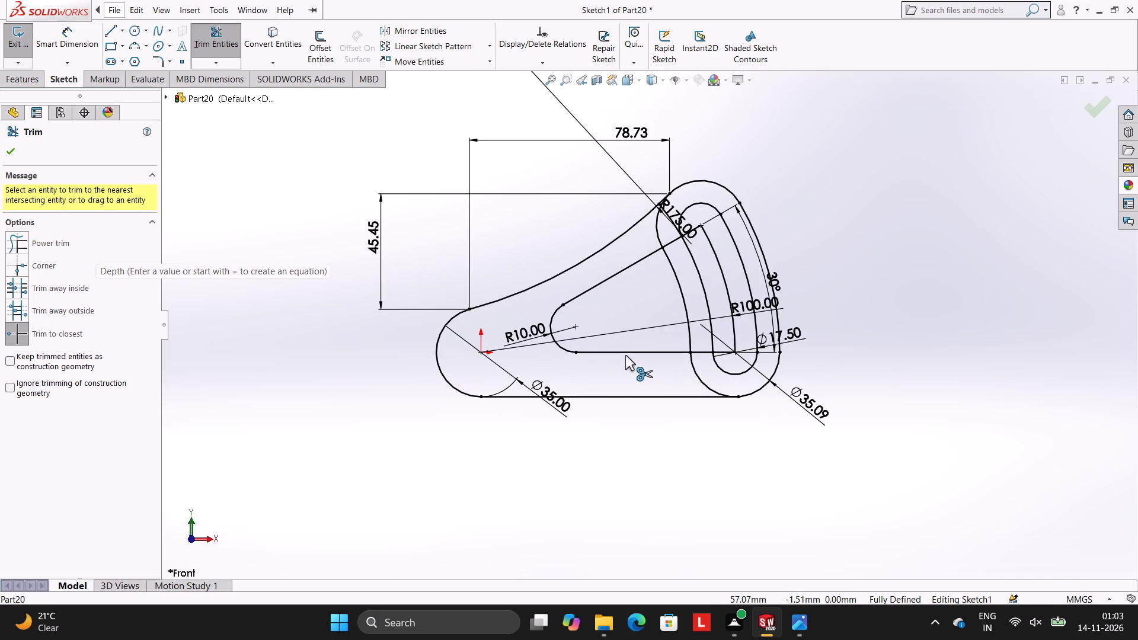
left_click(609, 280)
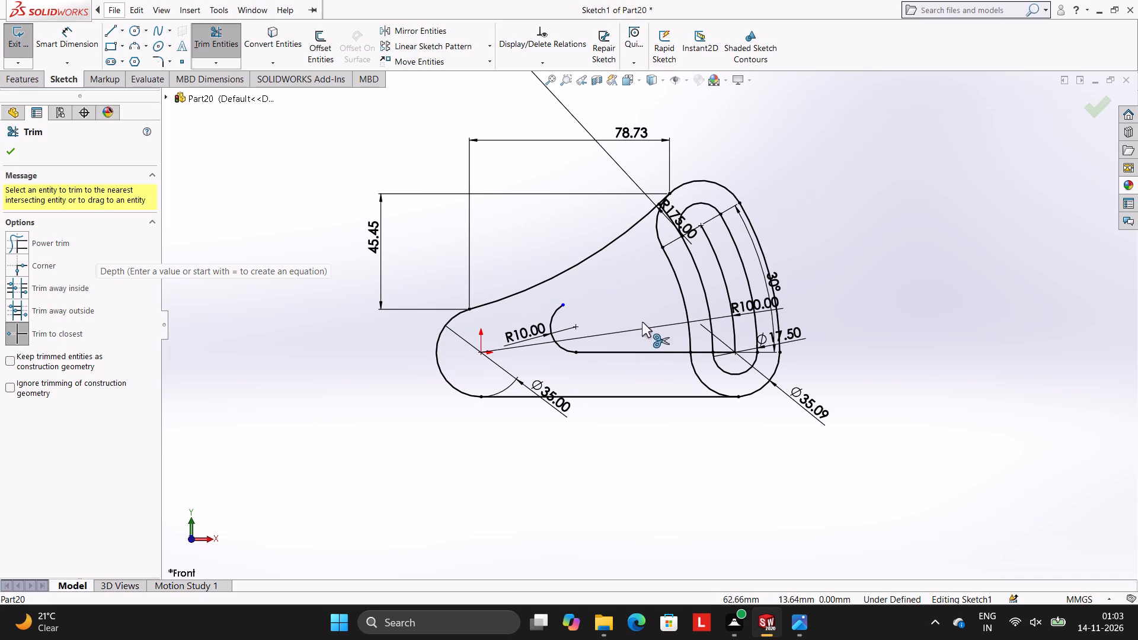
left_click(639, 350)
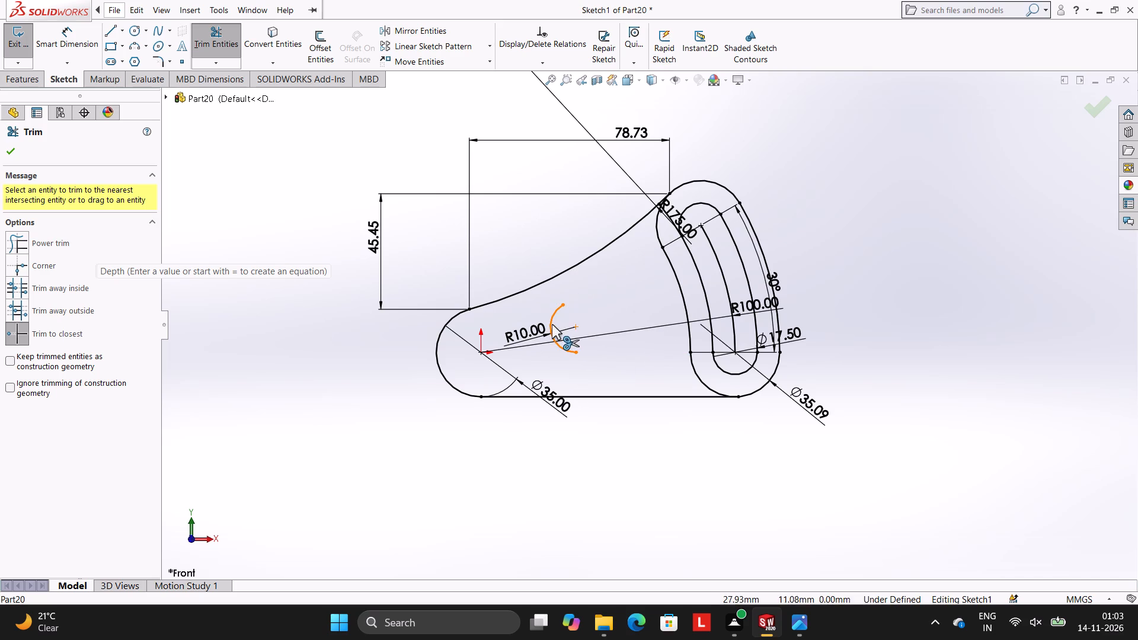
left_click(552, 324)
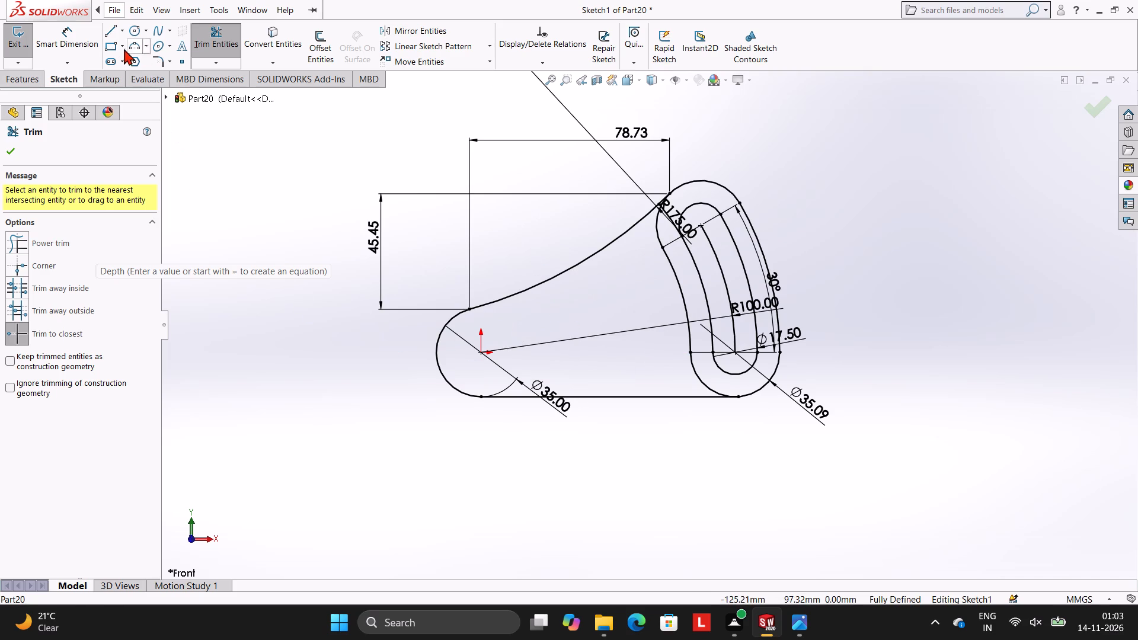
Sketch a 6 mm vertical line up from the bottom tangent line and a horizontal line from its top end past the slot boss.
left_click(113, 36)
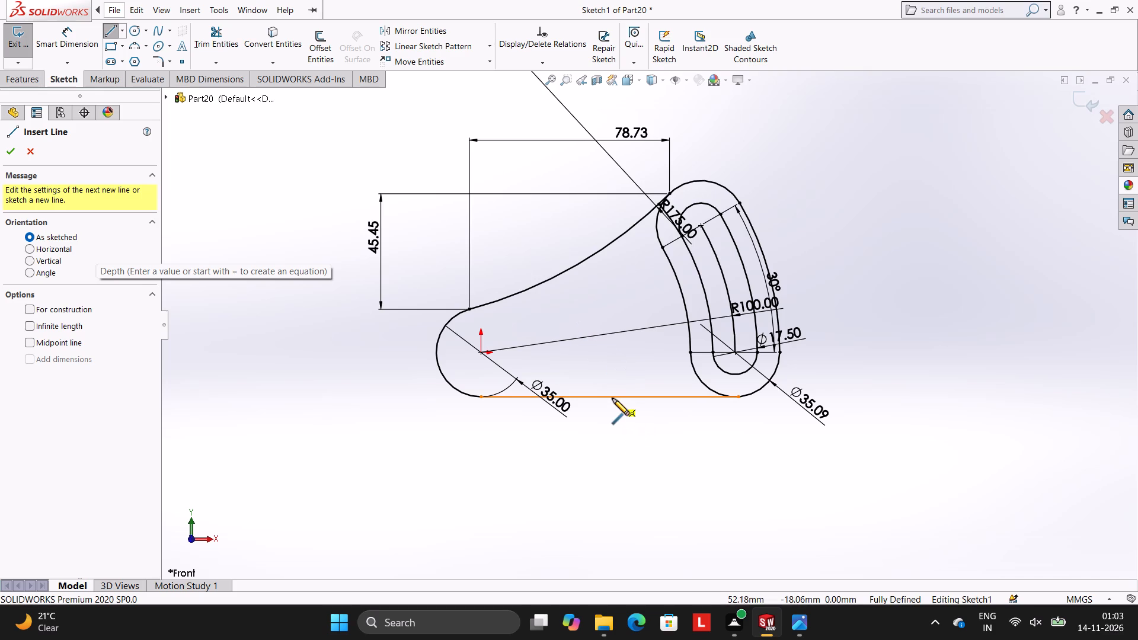
left_click(610, 395)
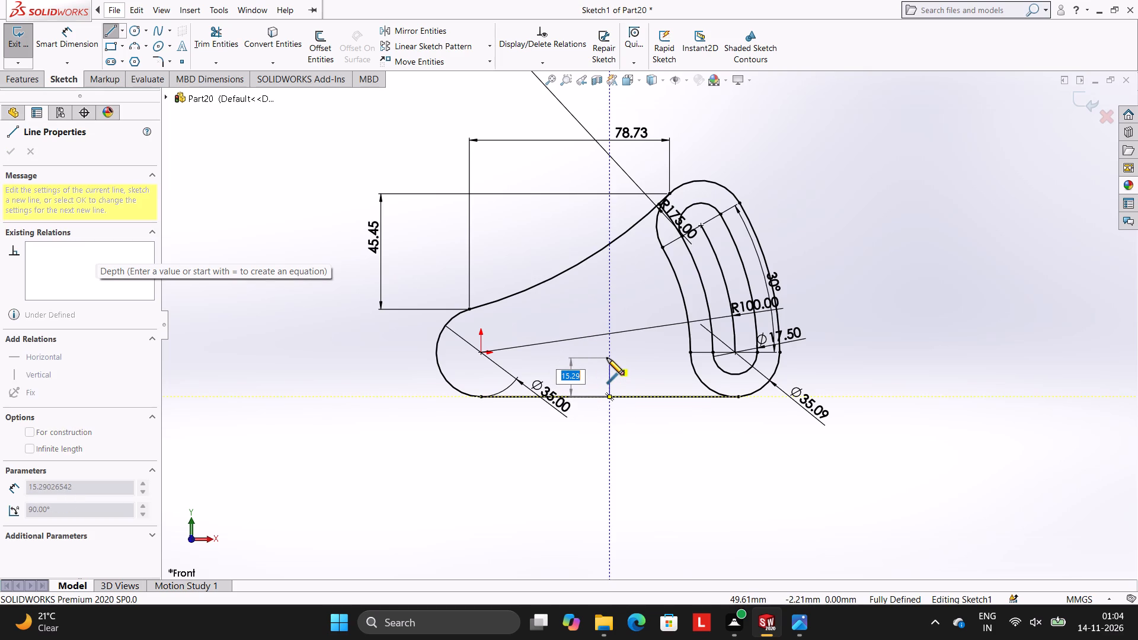
key("6")
key("Return")
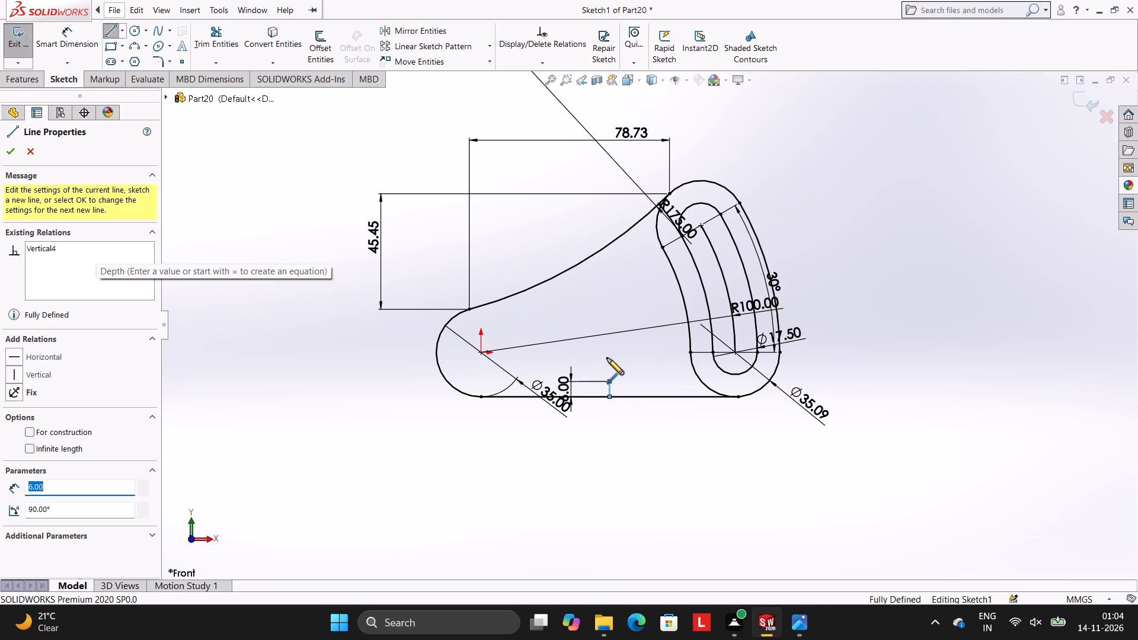
left_click(842, 383)
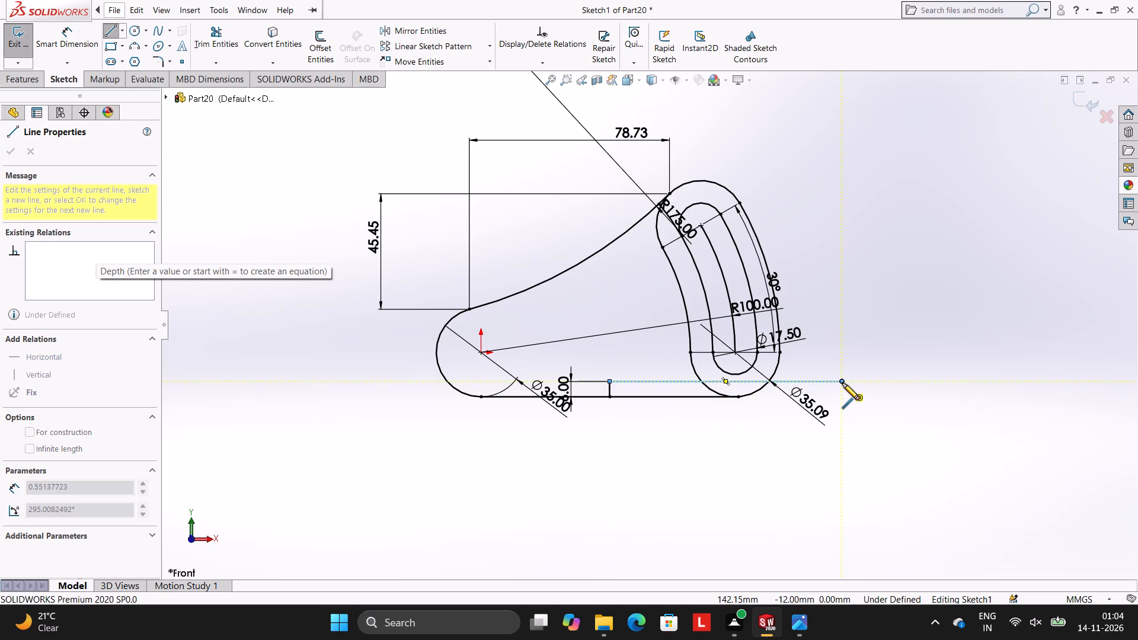
key("Escape")
key("Escape")
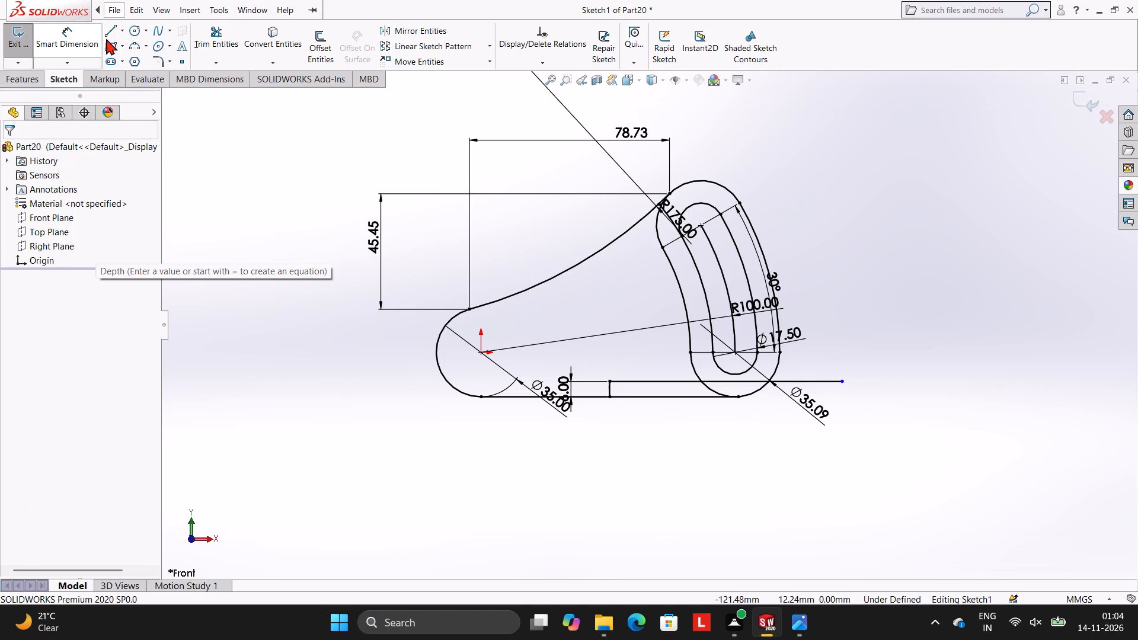
Sketch a horizontal line about 112 mm long from the top of the 6 mm line past the origin-side arc.
left_click(110, 31)
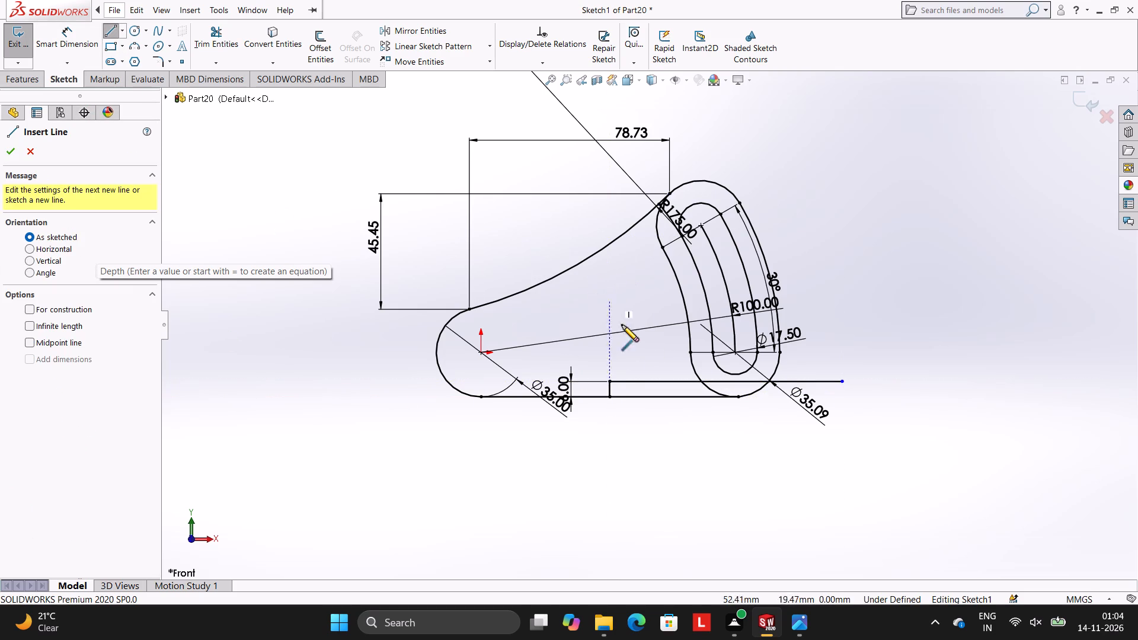
left_click(610, 382)
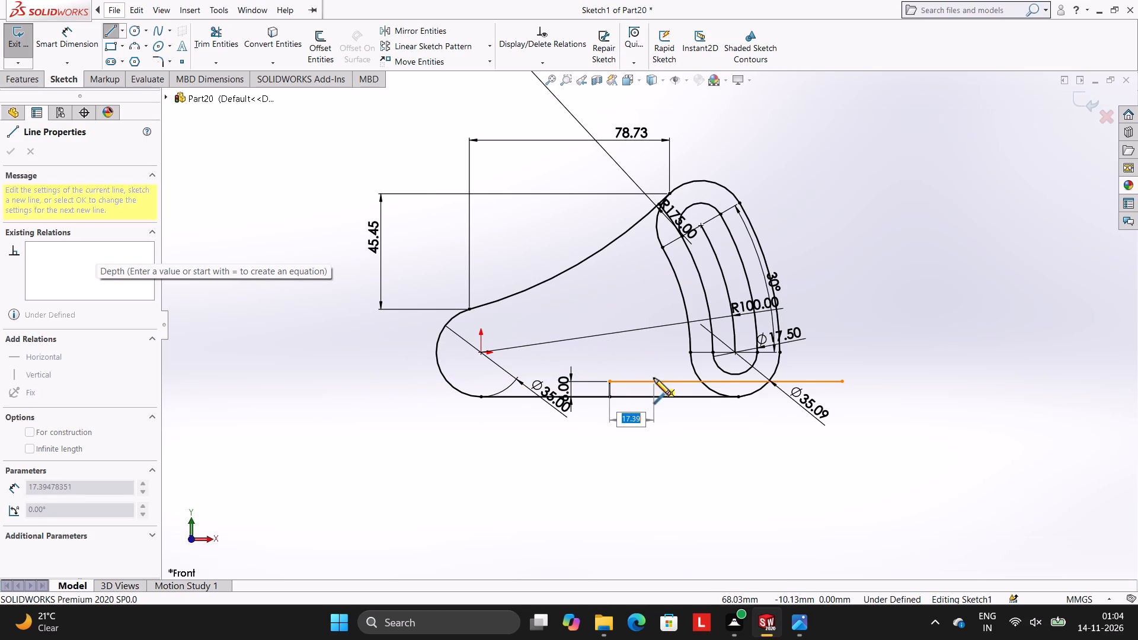
left_click(326, 379)
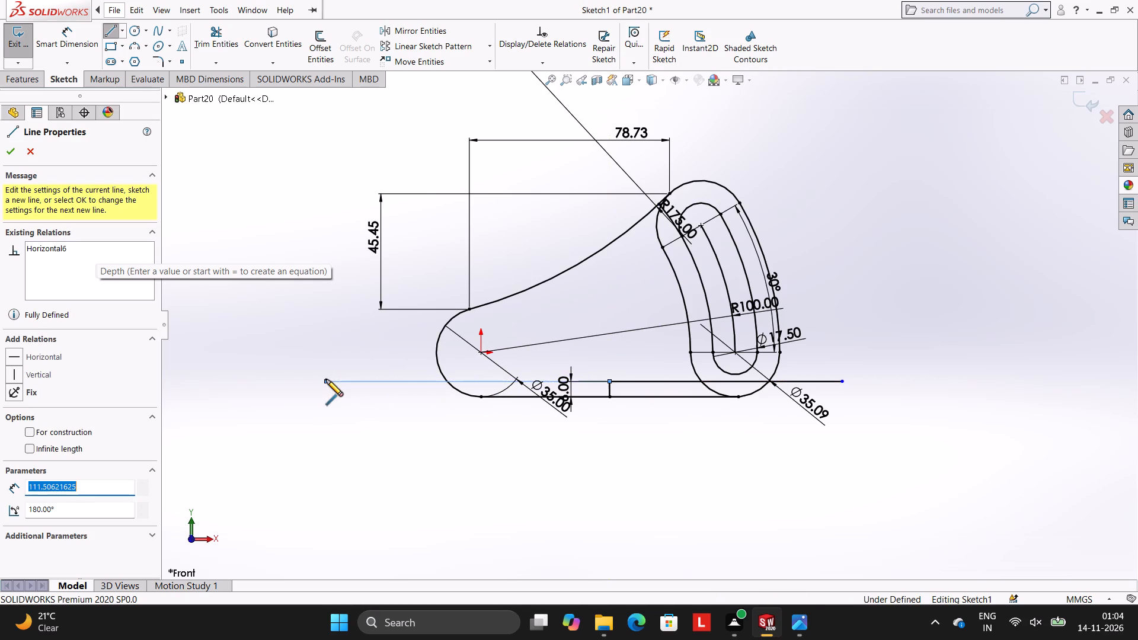
key("Escape")
key("Escape")
key("Escape")
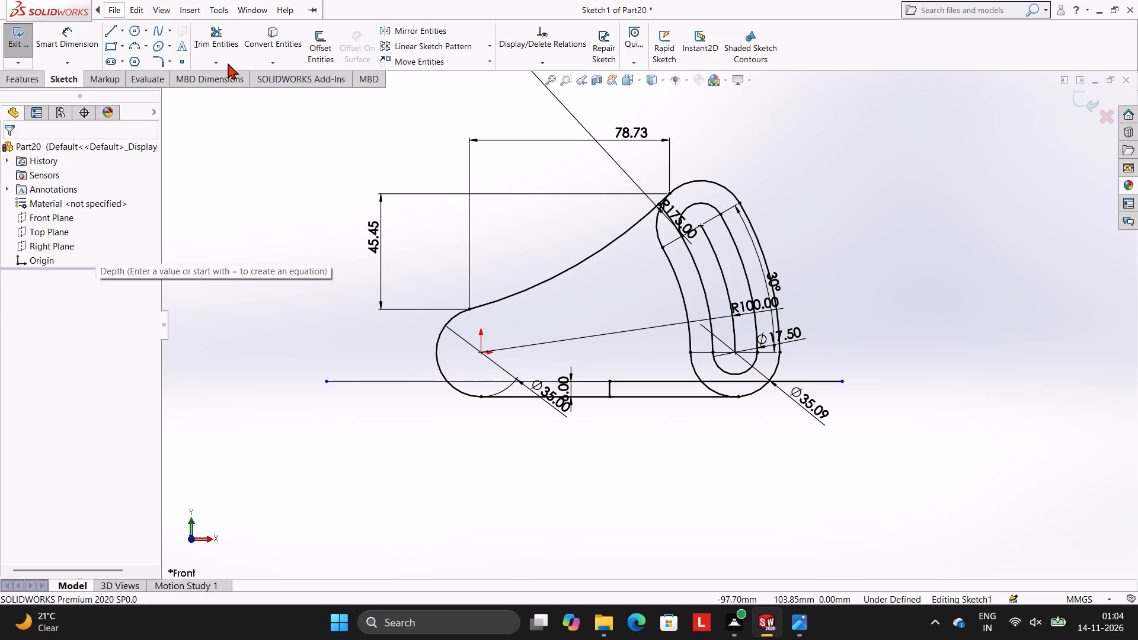
Trim the horizontal offset lines where they overhang the outline at both ends and where they cross the slot boss.
left_click_drag(232, 43, 236, 48)
left_click(404, 383)
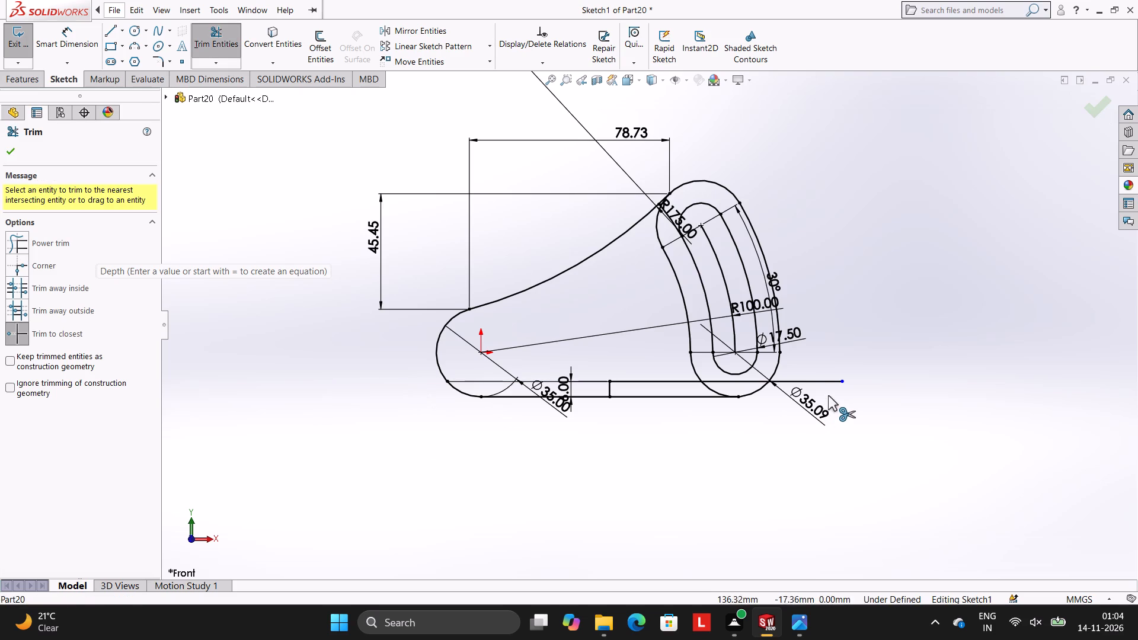
left_click(825, 383)
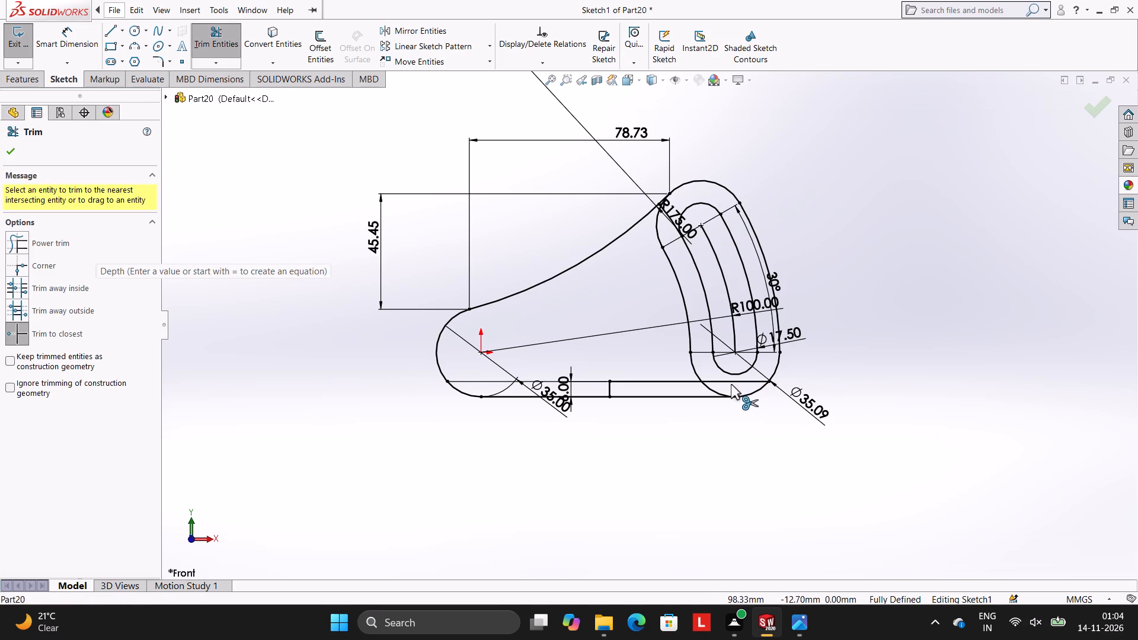
left_click(731, 382)
scroll(659, 344, "down", 2)
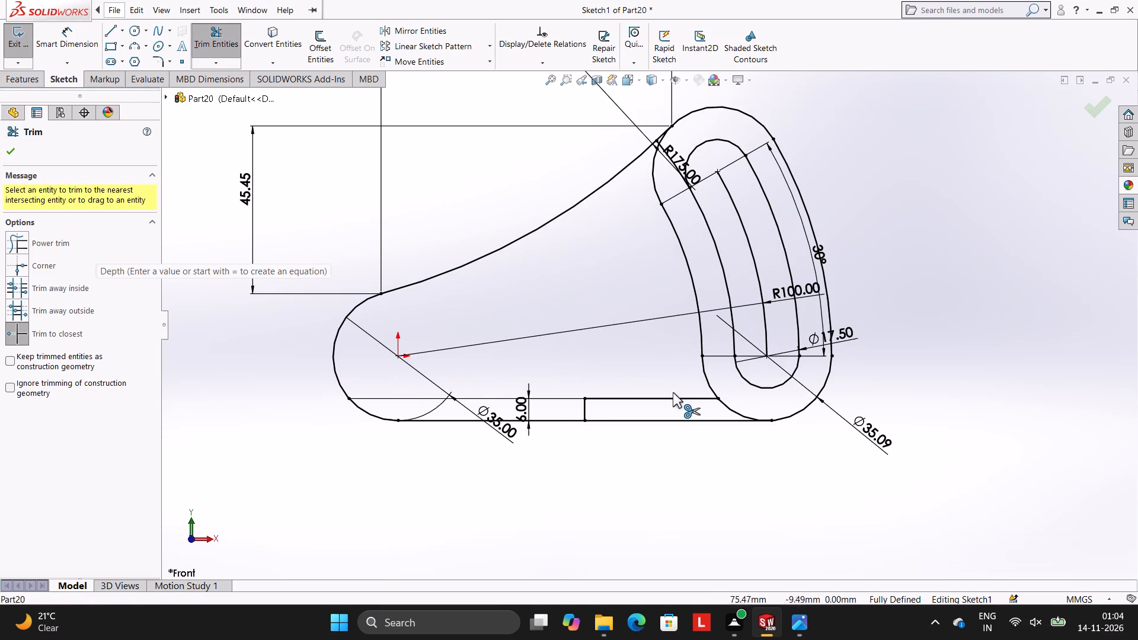
scroll(627, 333, "up", 1)
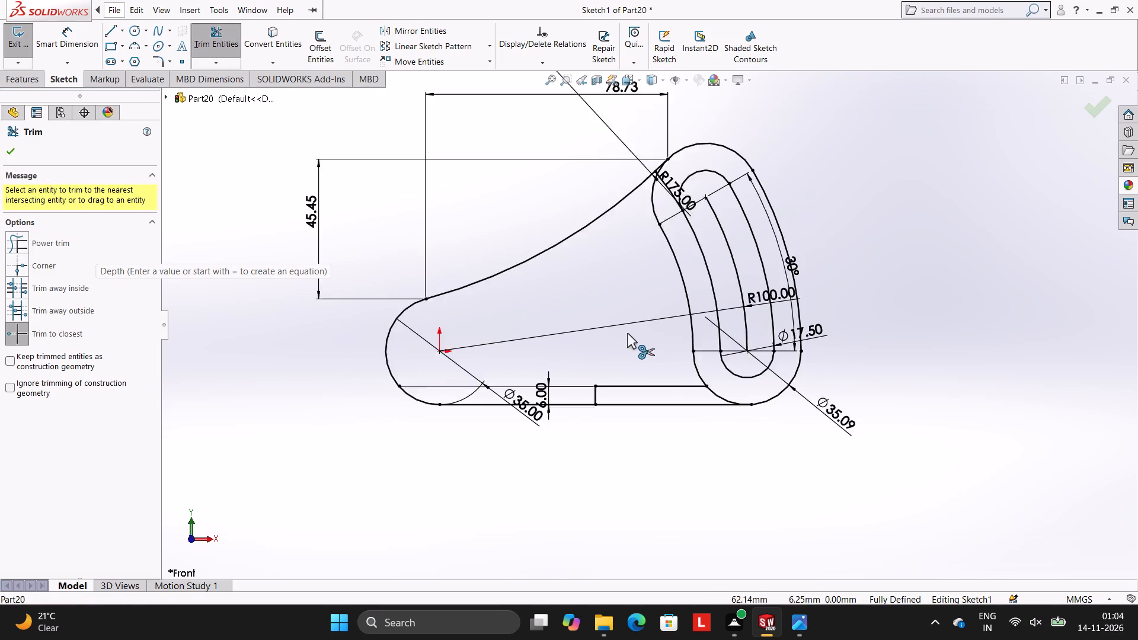
Trim away the short 6 mm vertical line between the bottom tangent line and the horizontal offset line.
scroll(627, 333, "up", 1)
left_click(603, 386)
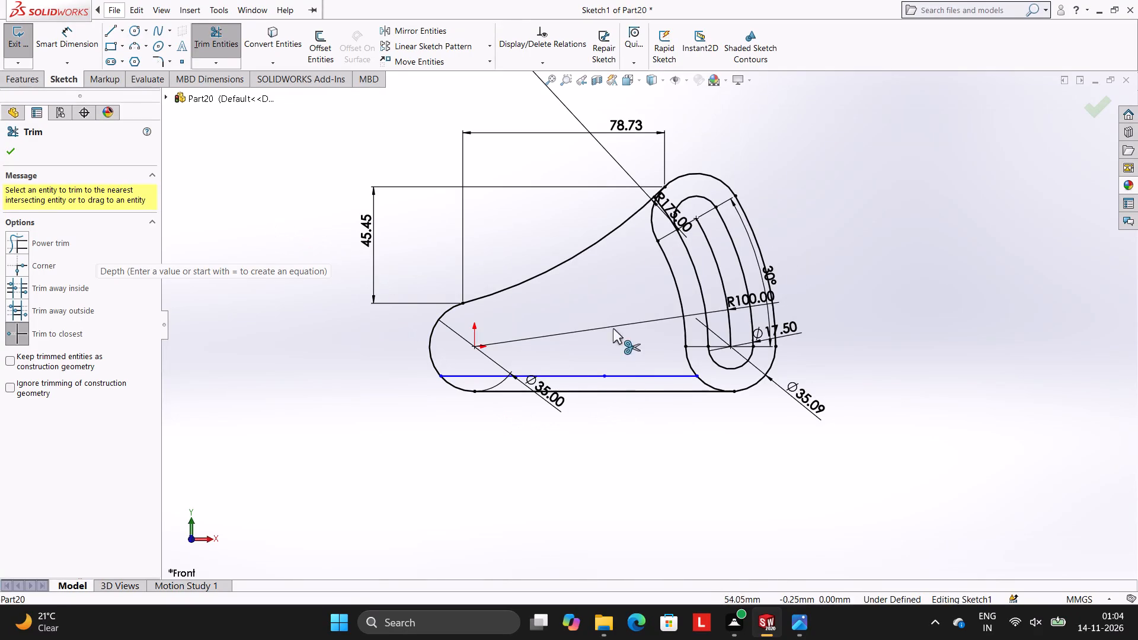
scroll(605, 302, "down", 2)
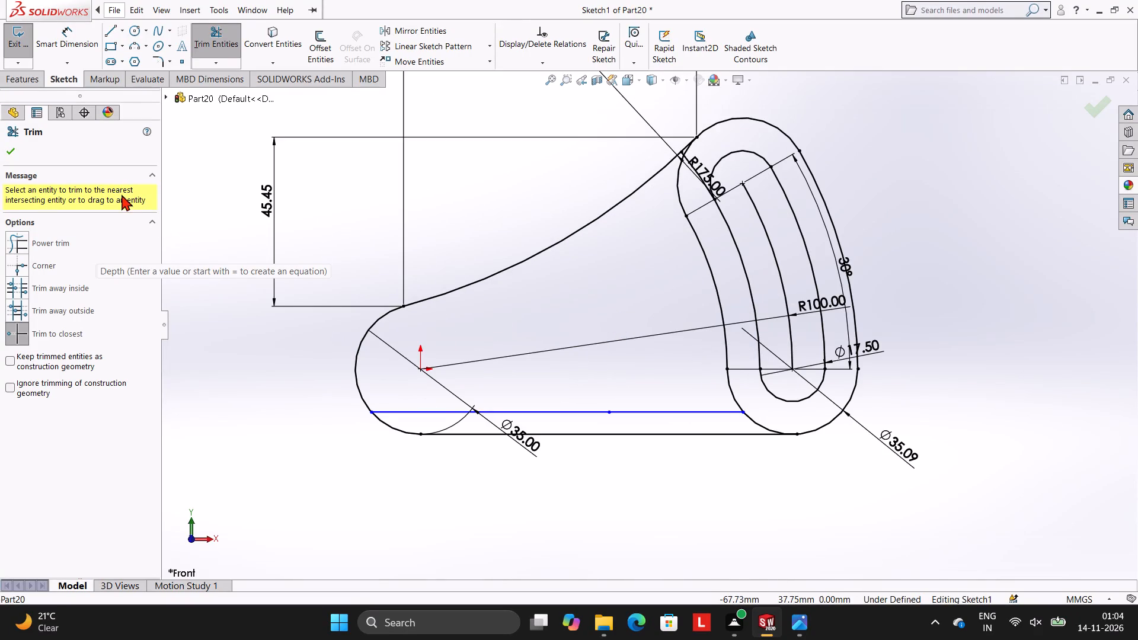
Sketch a 6 mm line inward from the middle of the upper concave curve, perpendicular to it at 300 degrees.
left_click(112, 33)
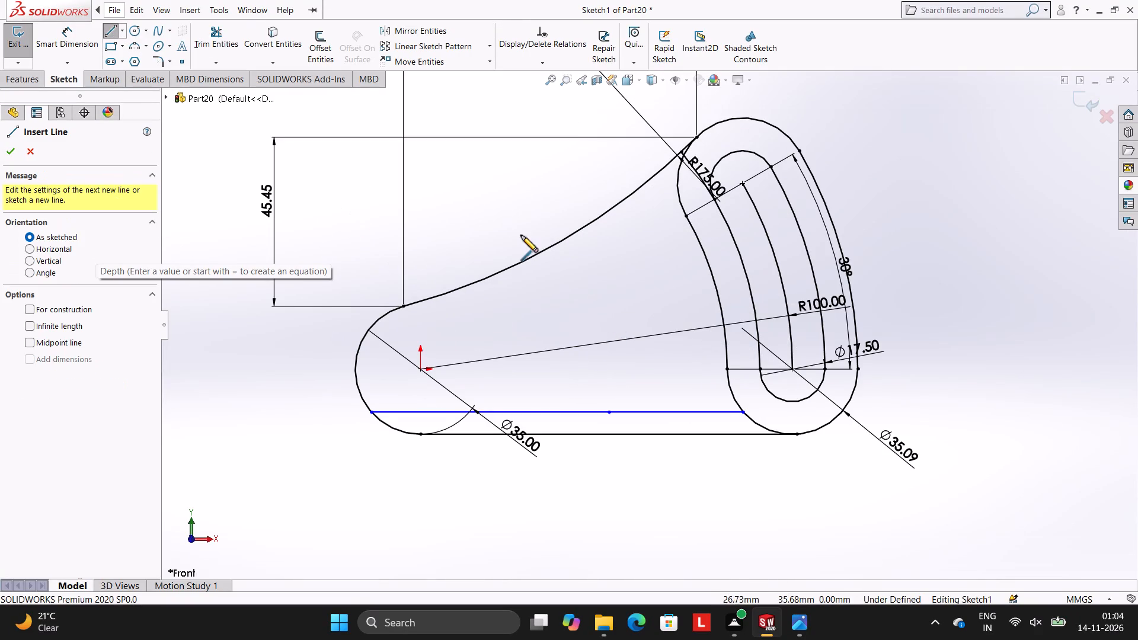
left_click(560, 242)
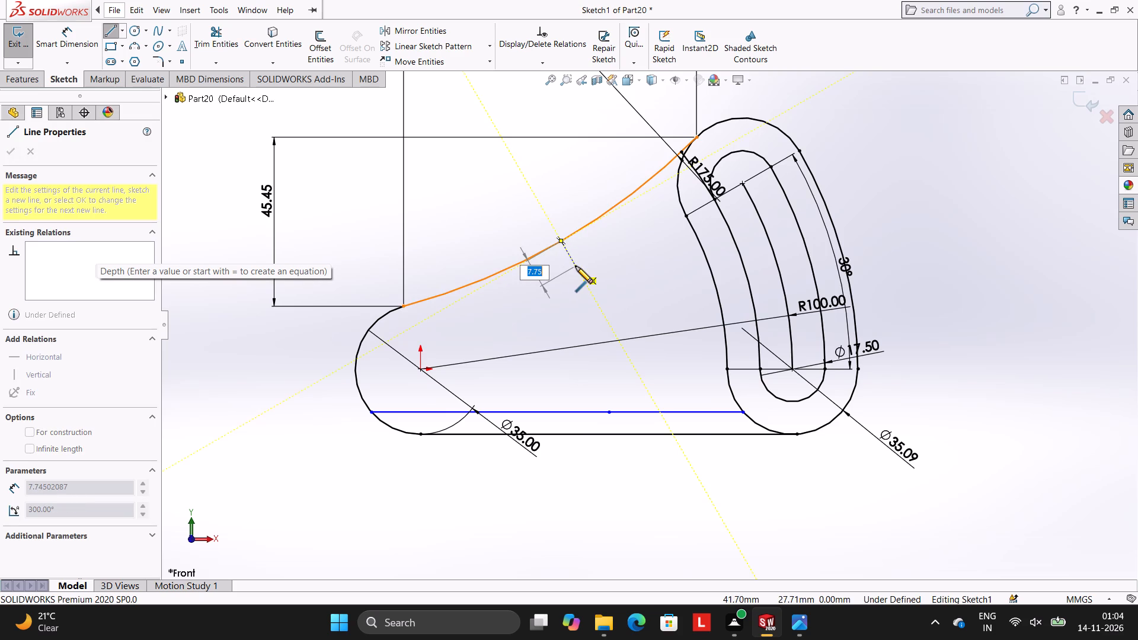
key("6")
key("Return")
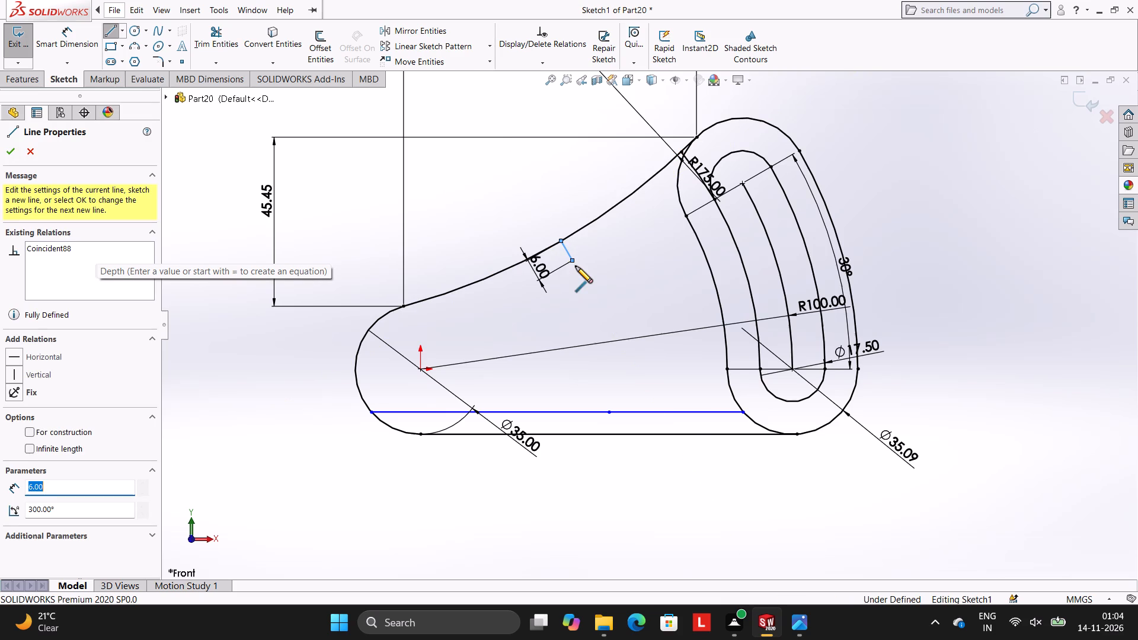
key("Escape")
key("Escape")
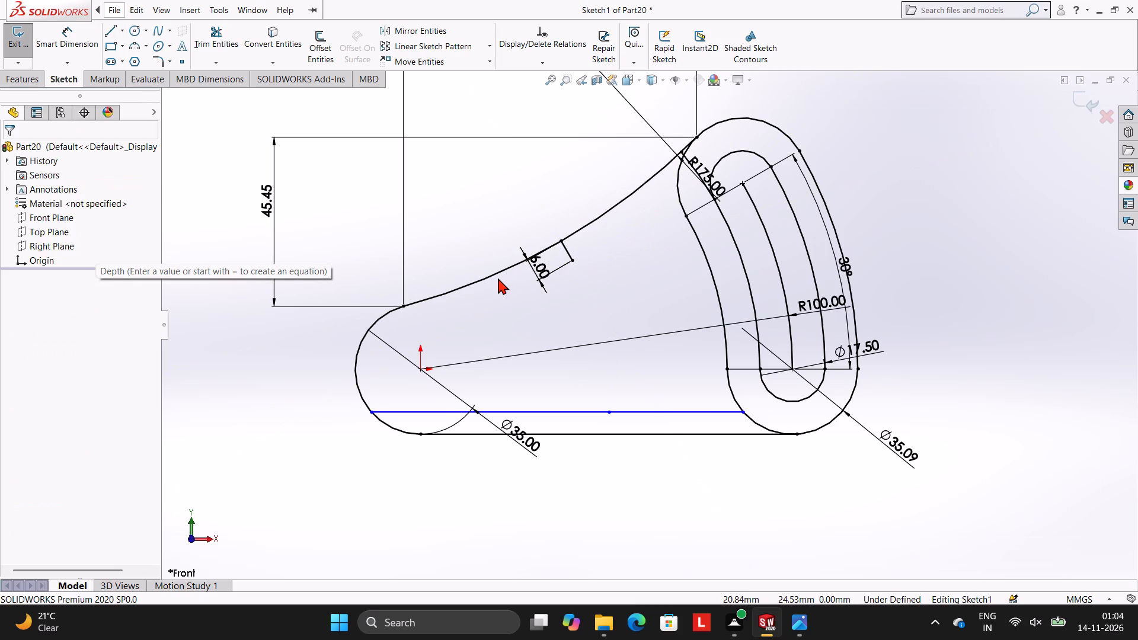
Sketch a 30-degree line about 75 mm long from the 6 mm line's inner end past the slot boss.
left_click(136, 43)
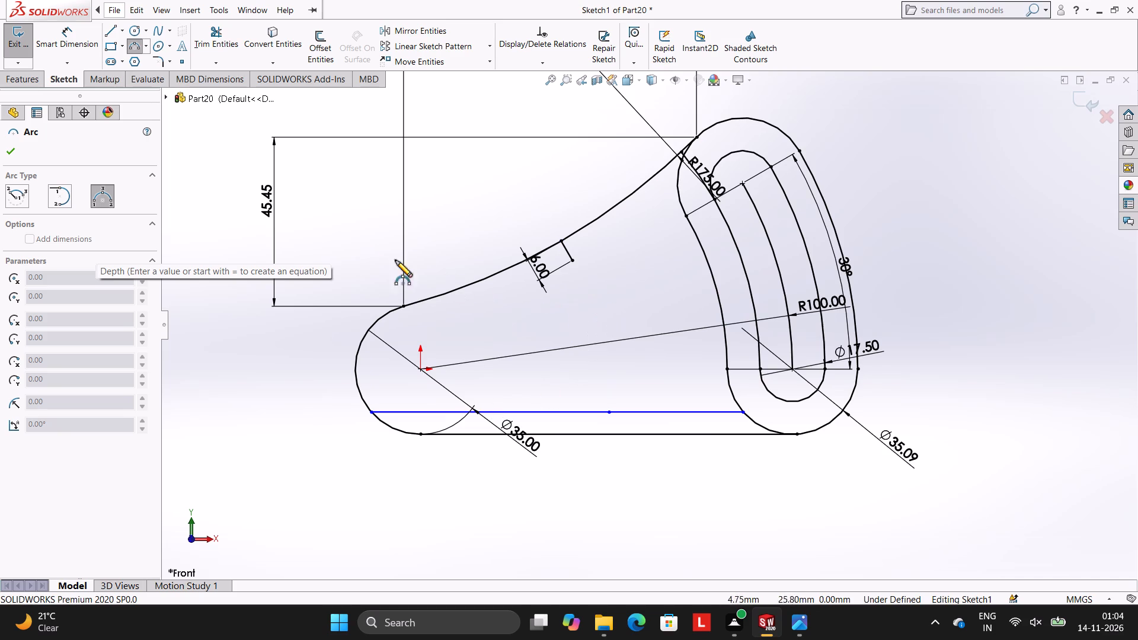
left_click(111, 33)
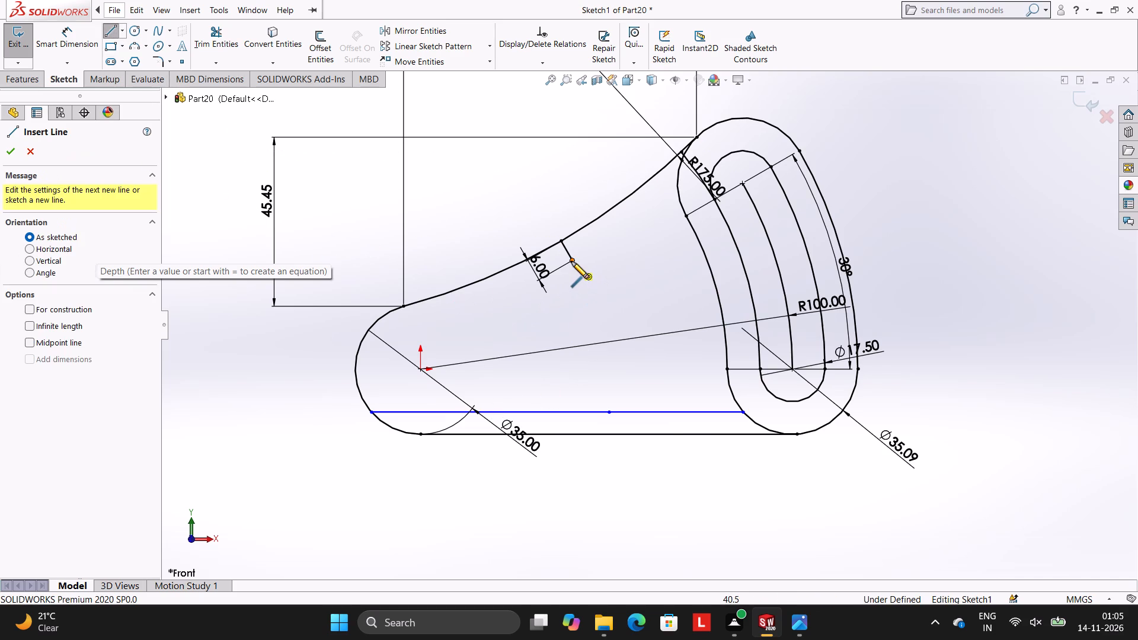
left_click(571, 261)
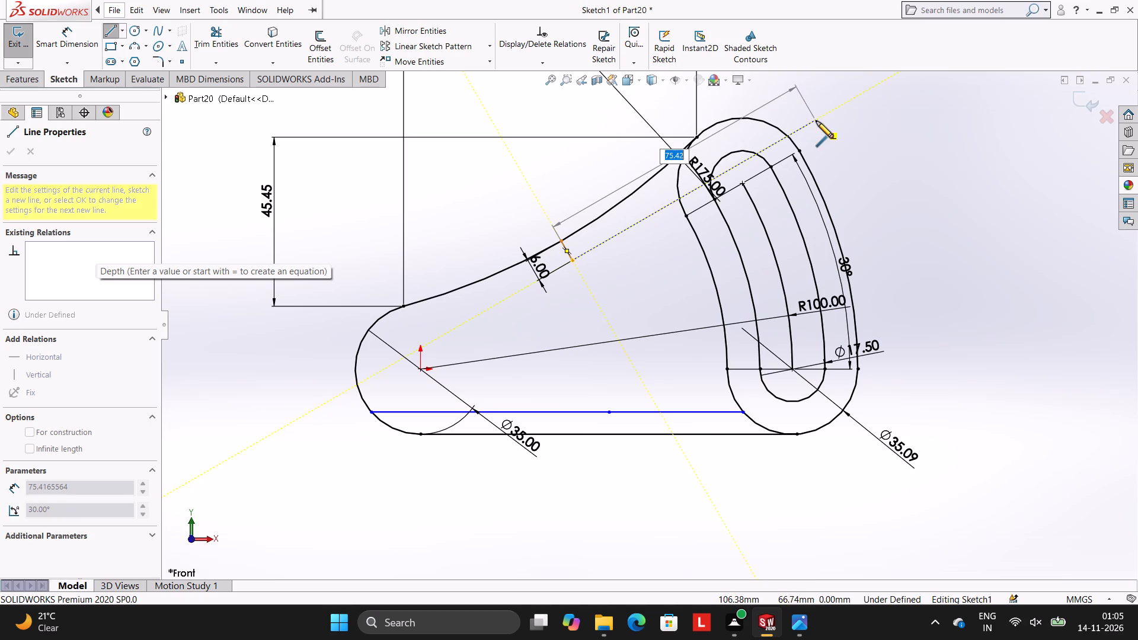
left_click(816, 120)
key("Escape")
key("Escape")
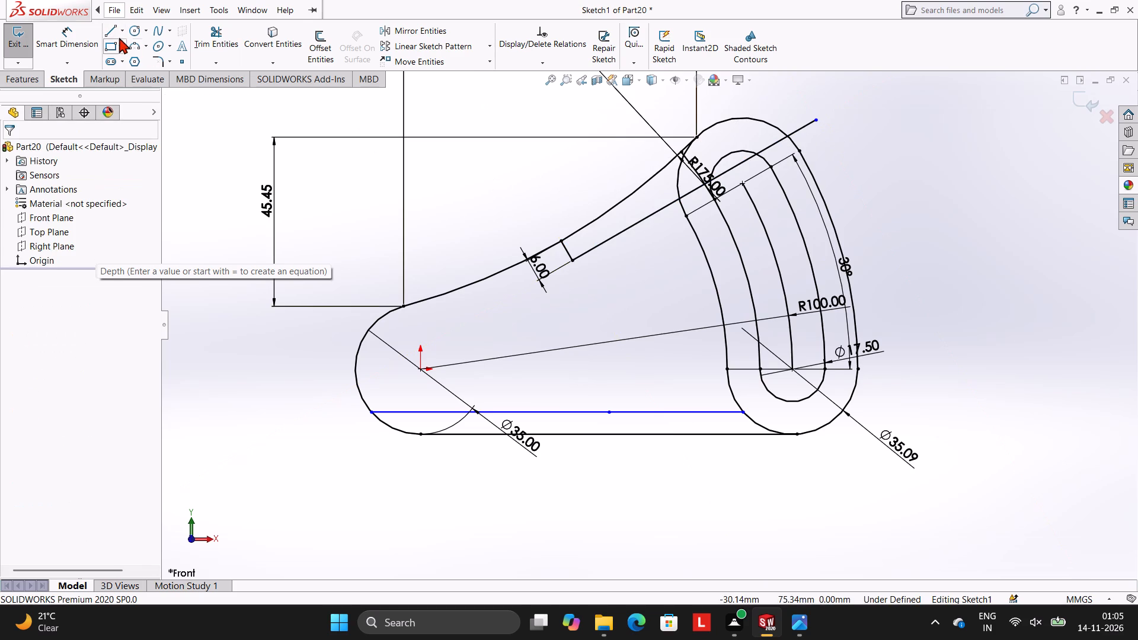
Sketch a collinear line from the 6 mm line's inner end the opposite way, past the origin-side arc.
left_click(113, 33)
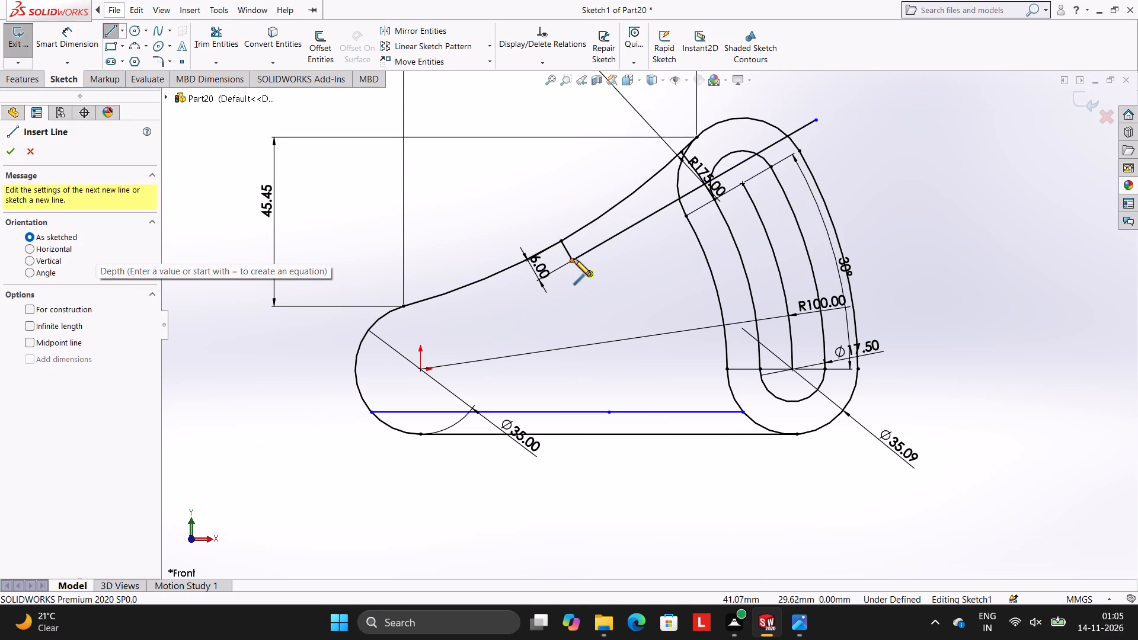
left_click(574, 259)
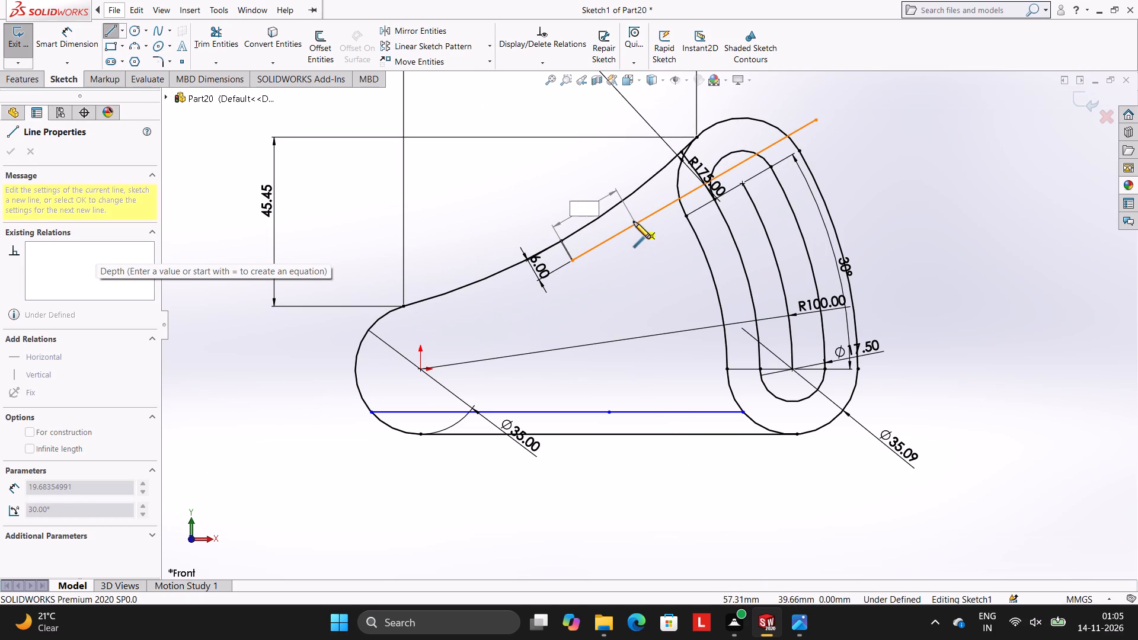
left_click(266, 439)
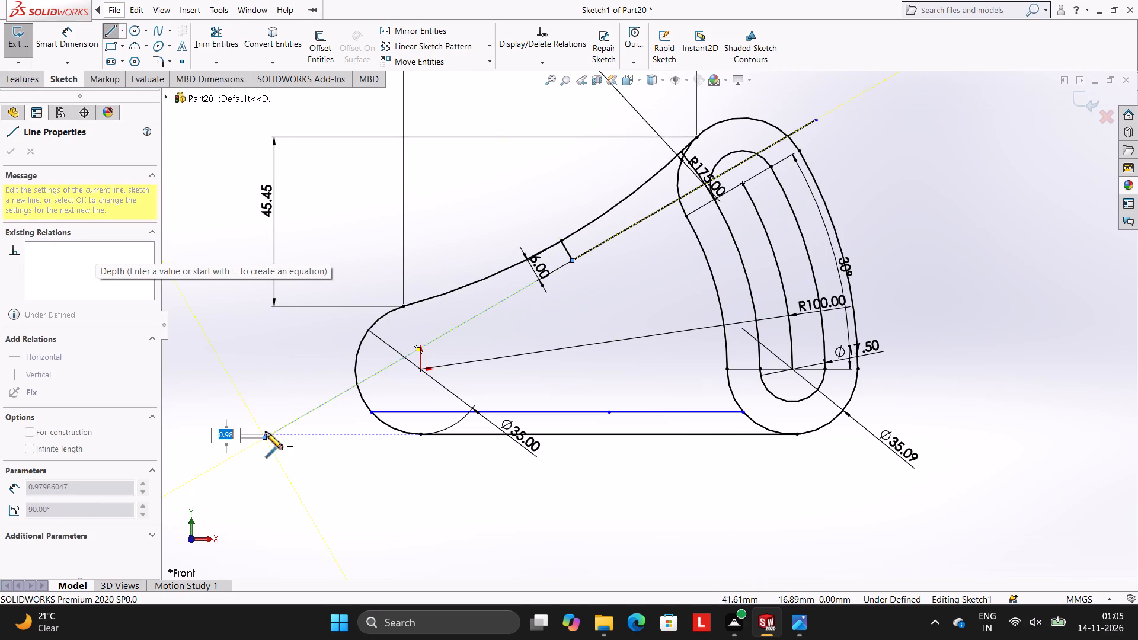
key("Escape")
key("Escape")
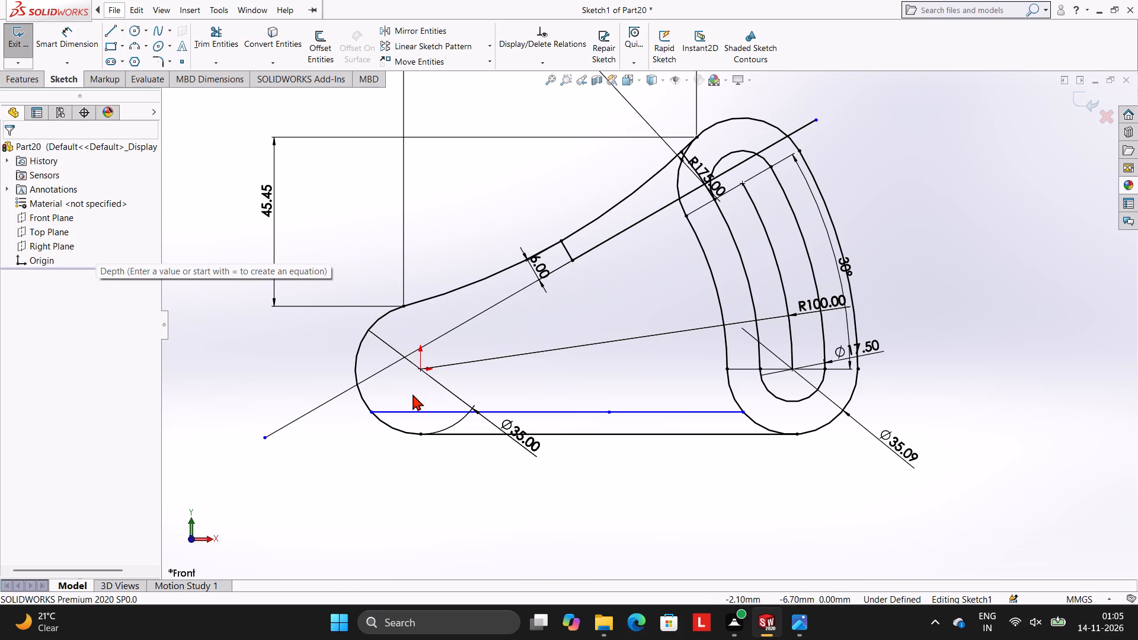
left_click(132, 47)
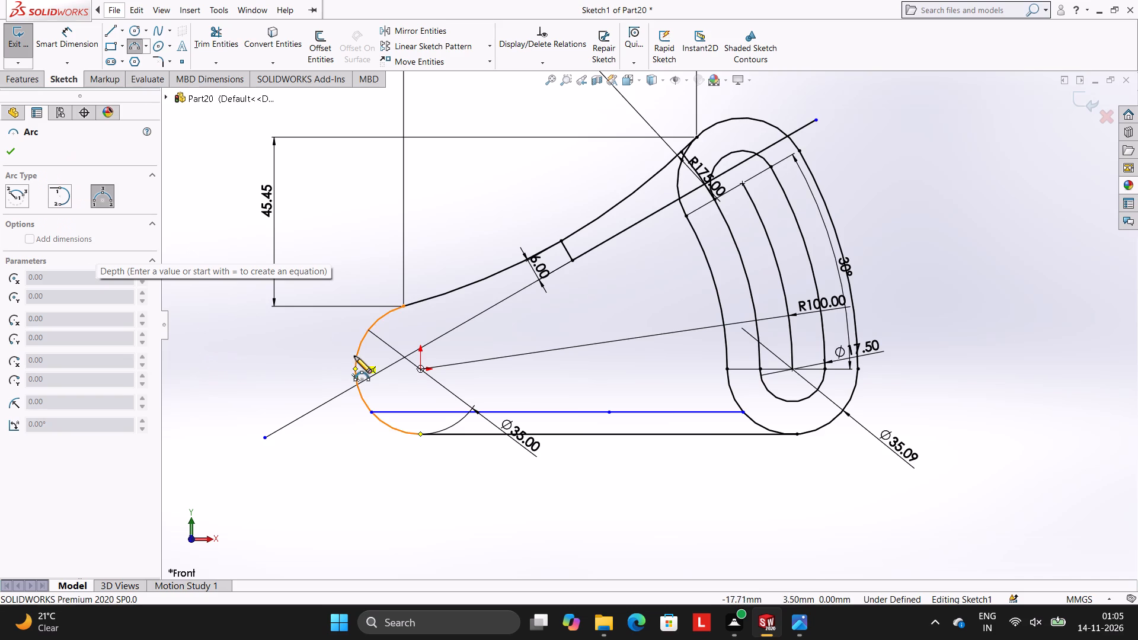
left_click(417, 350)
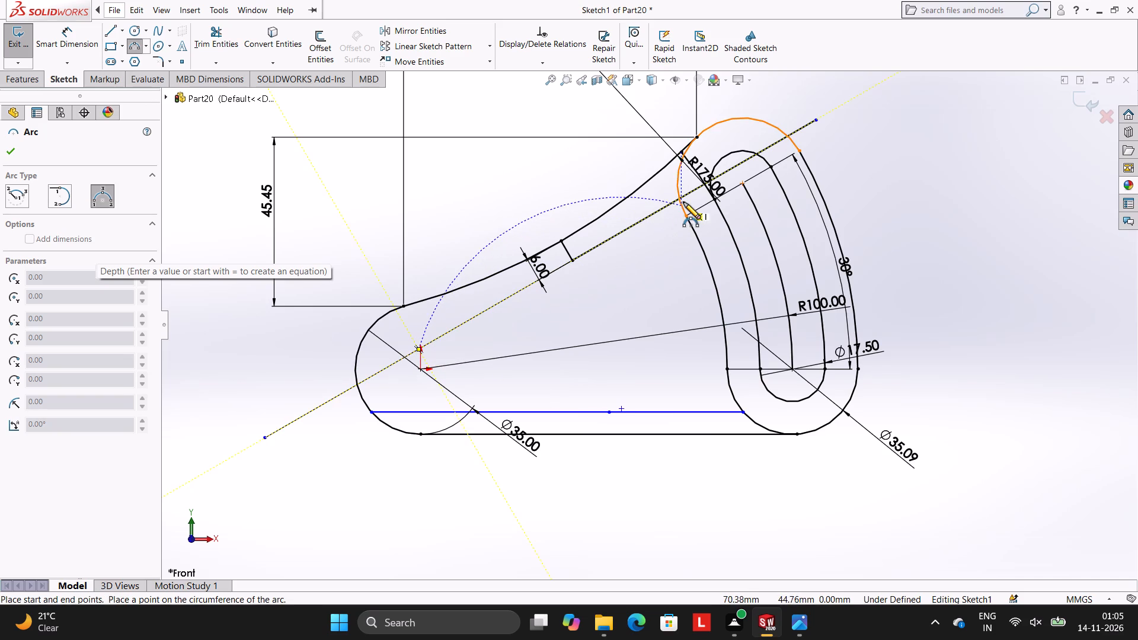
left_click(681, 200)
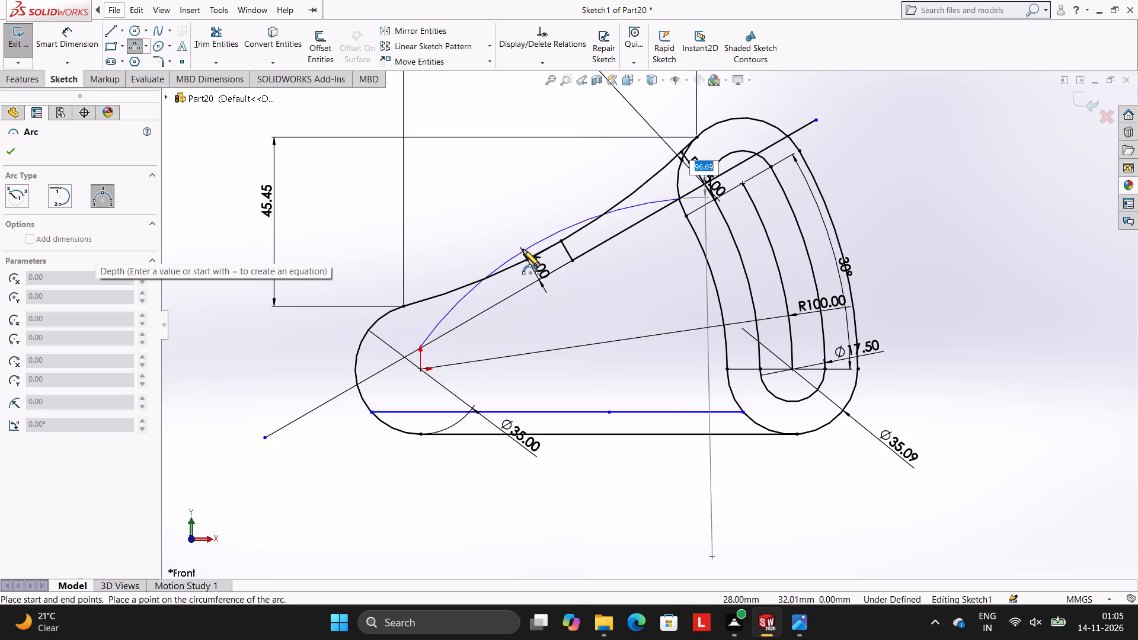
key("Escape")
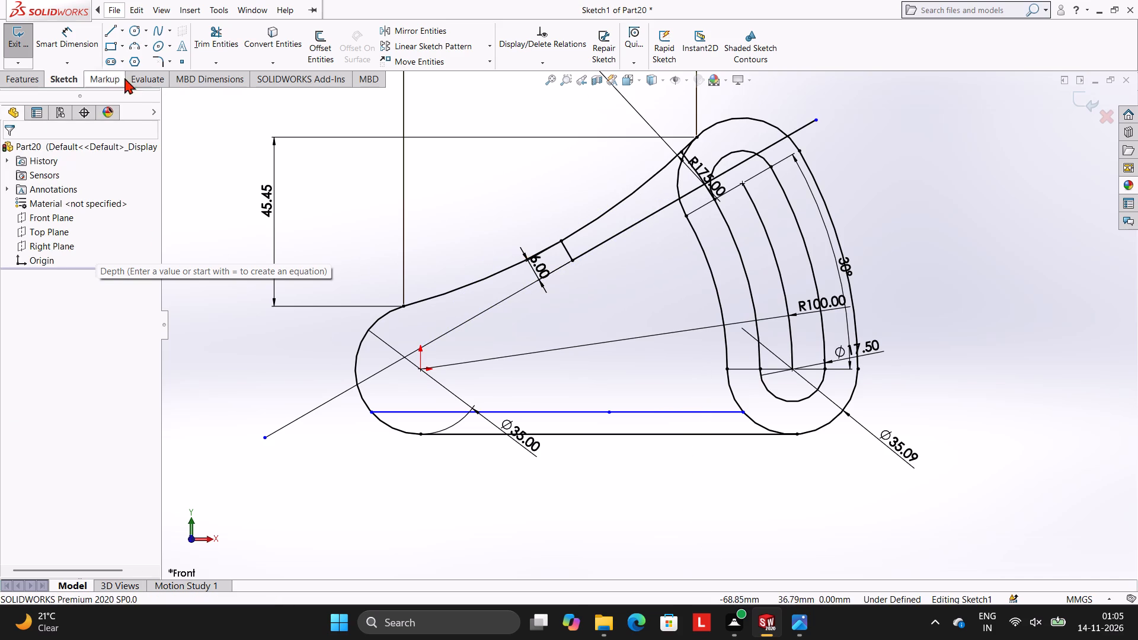
Sketch a three-point arc of about 404 mm radius from the origin to the slot boss through the 6 mm line's inner end.
left_click(136, 49)
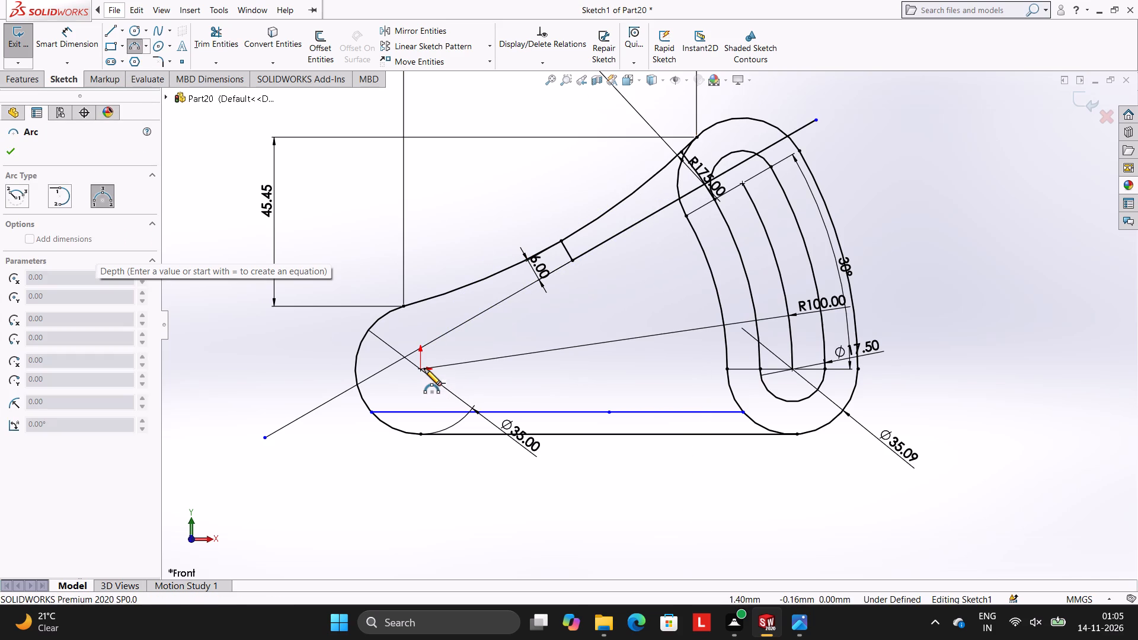
left_click(421, 369)
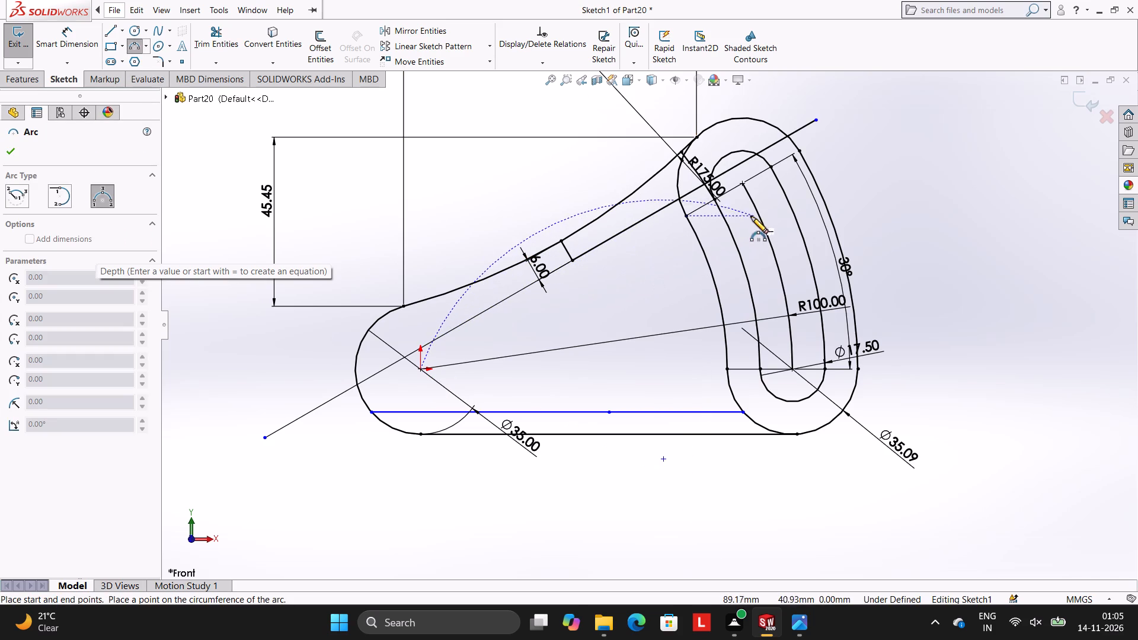
left_click(680, 199)
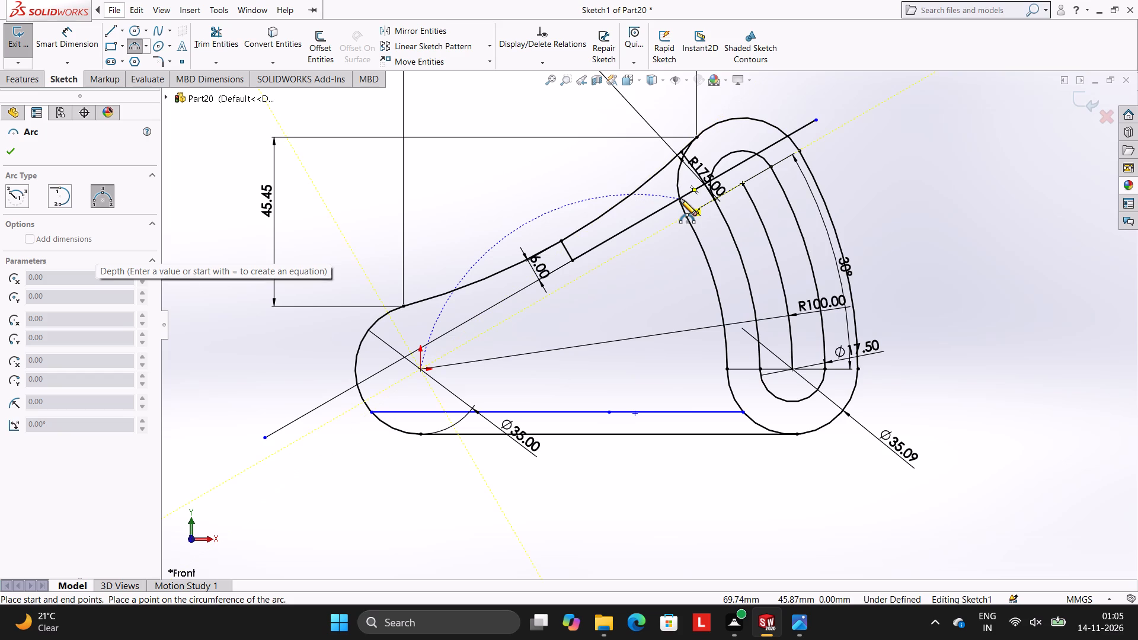
left_click(572, 260)
key("Escape")
key("Escape")
key("Escape")
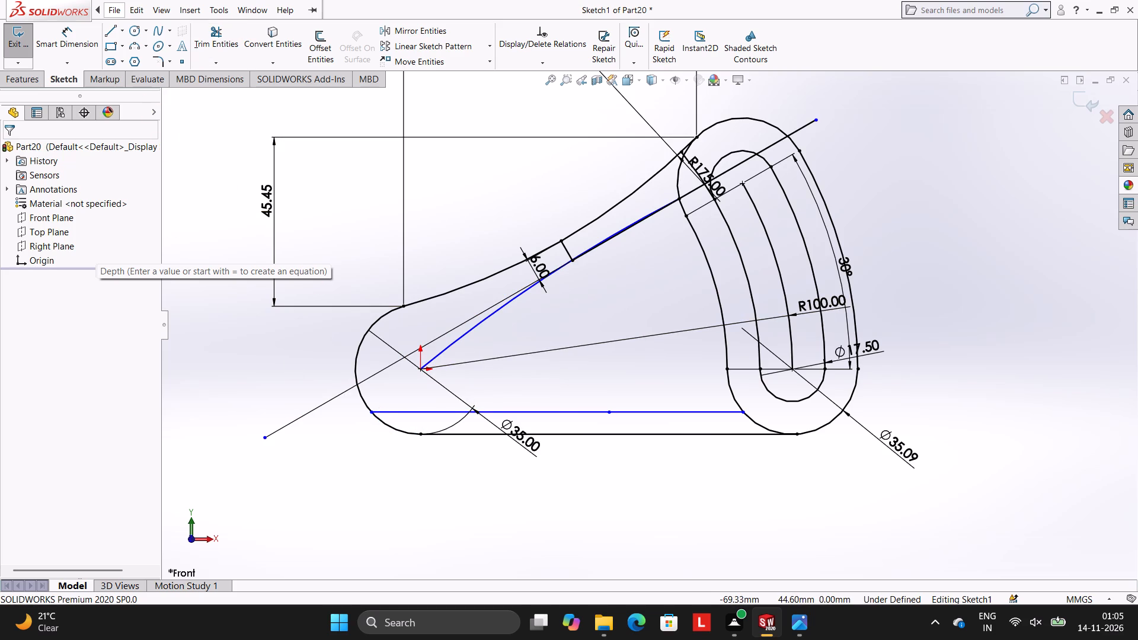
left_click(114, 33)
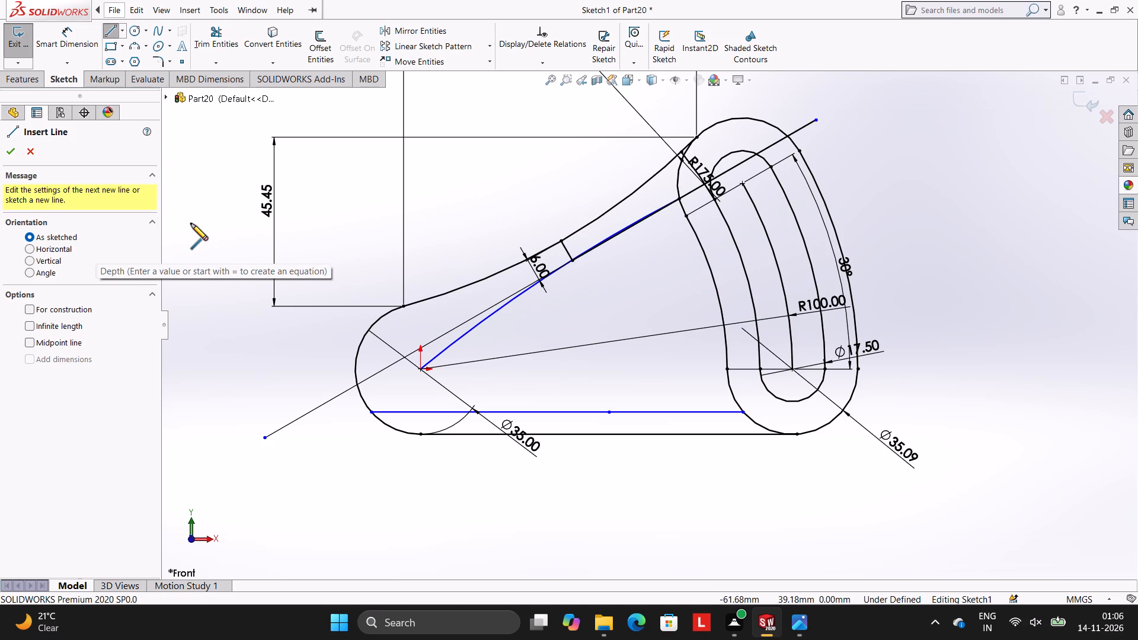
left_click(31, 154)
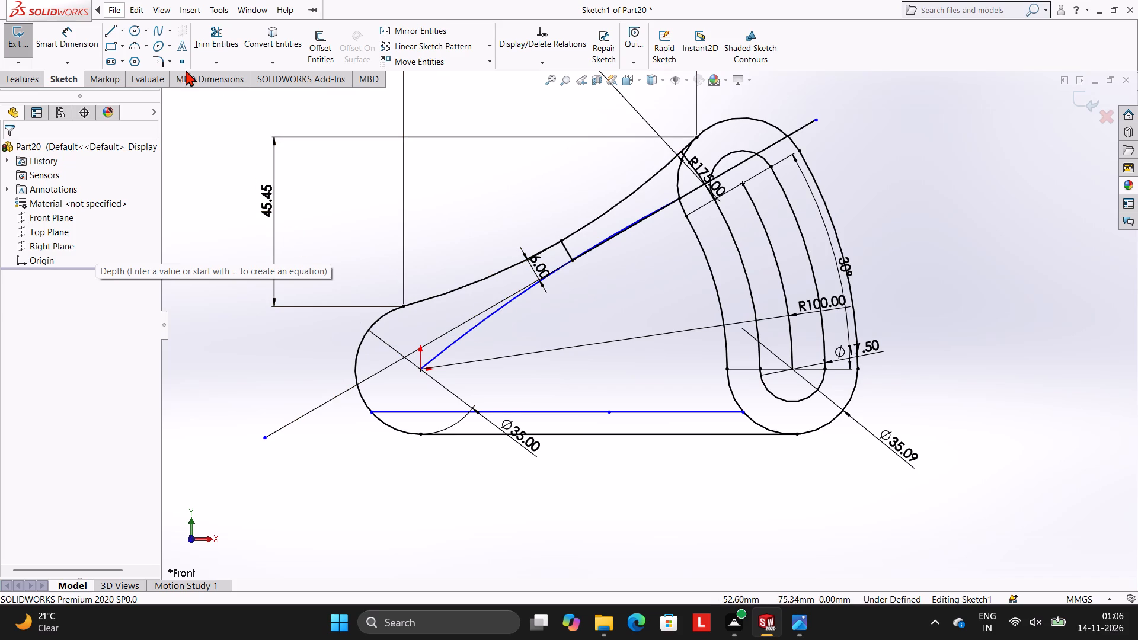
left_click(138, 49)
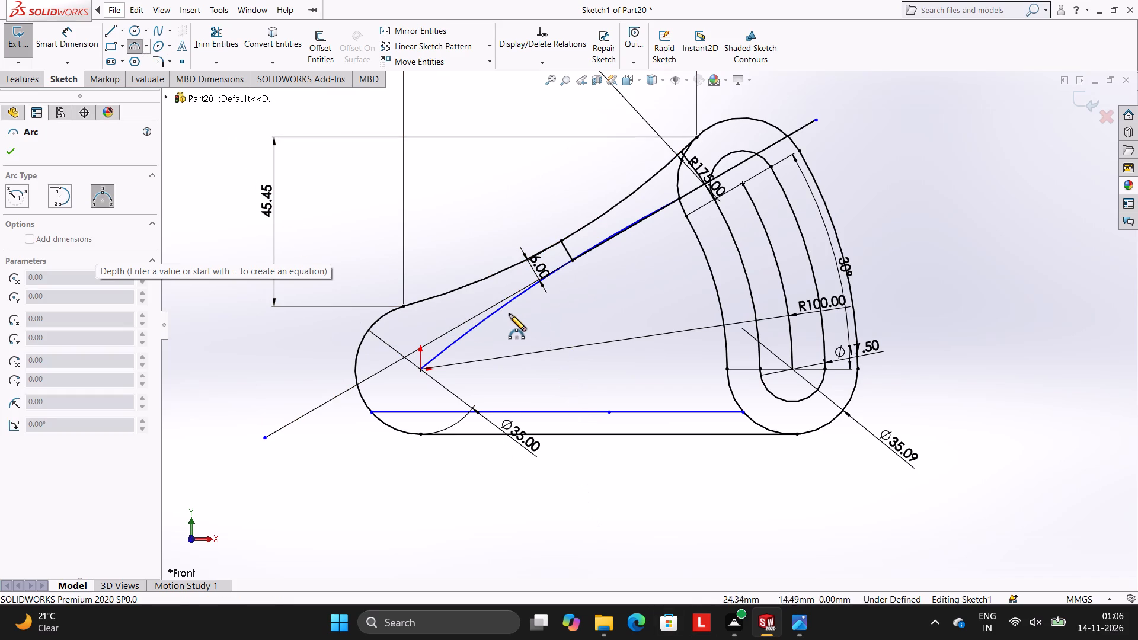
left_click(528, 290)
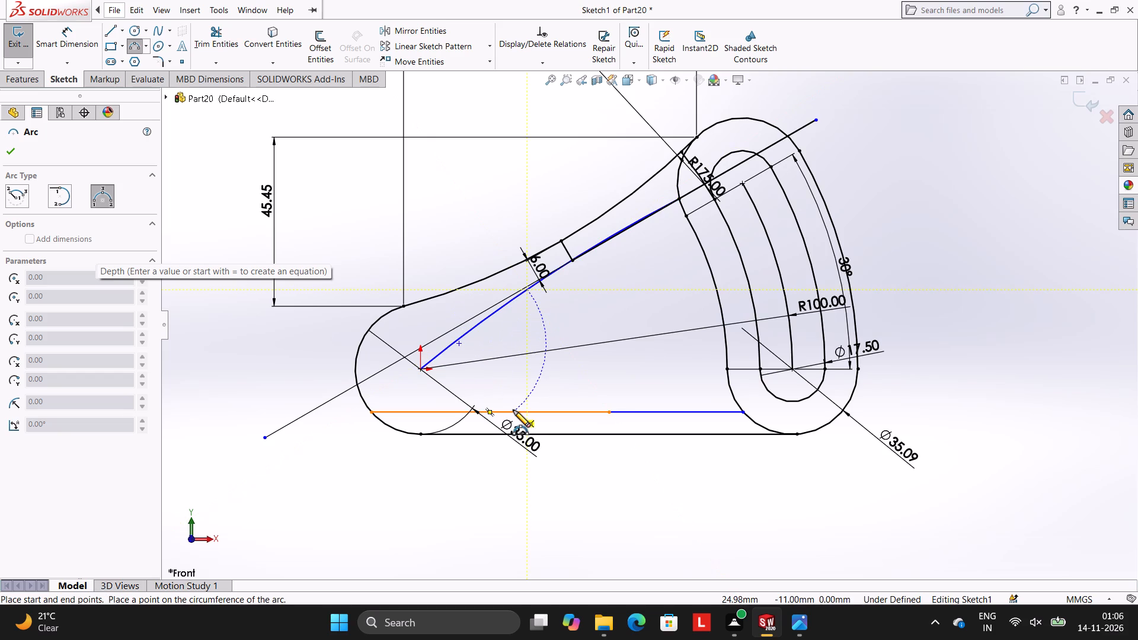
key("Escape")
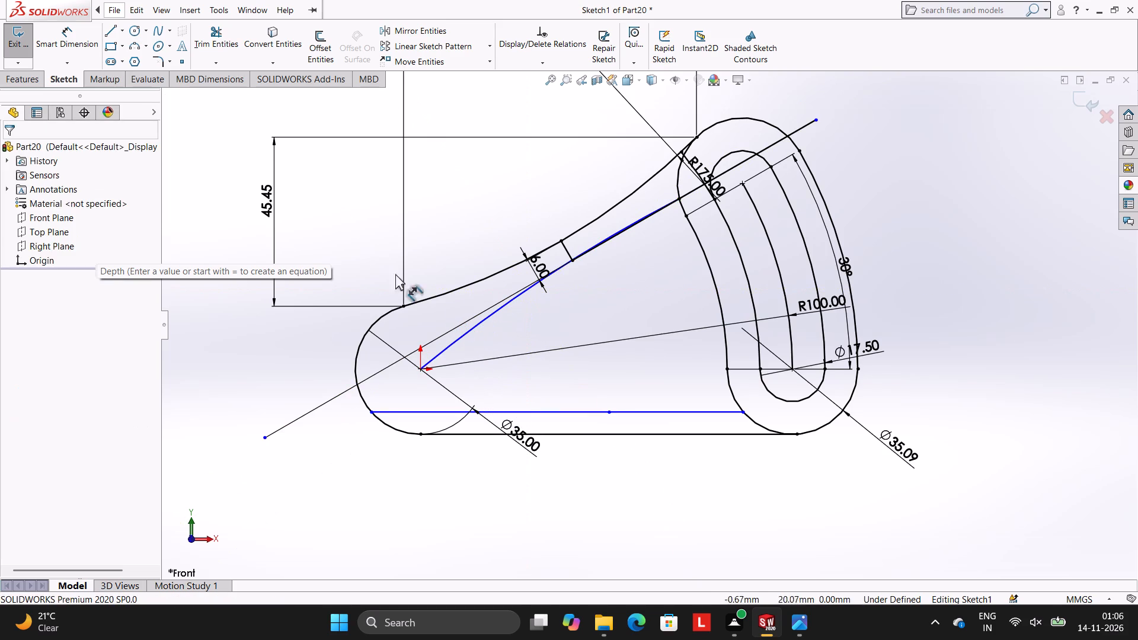
Sketch a 20 mm radius three-point arc from the horizontal offset line up to the long inner arc, bulging toward the origin.
left_click(134, 44)
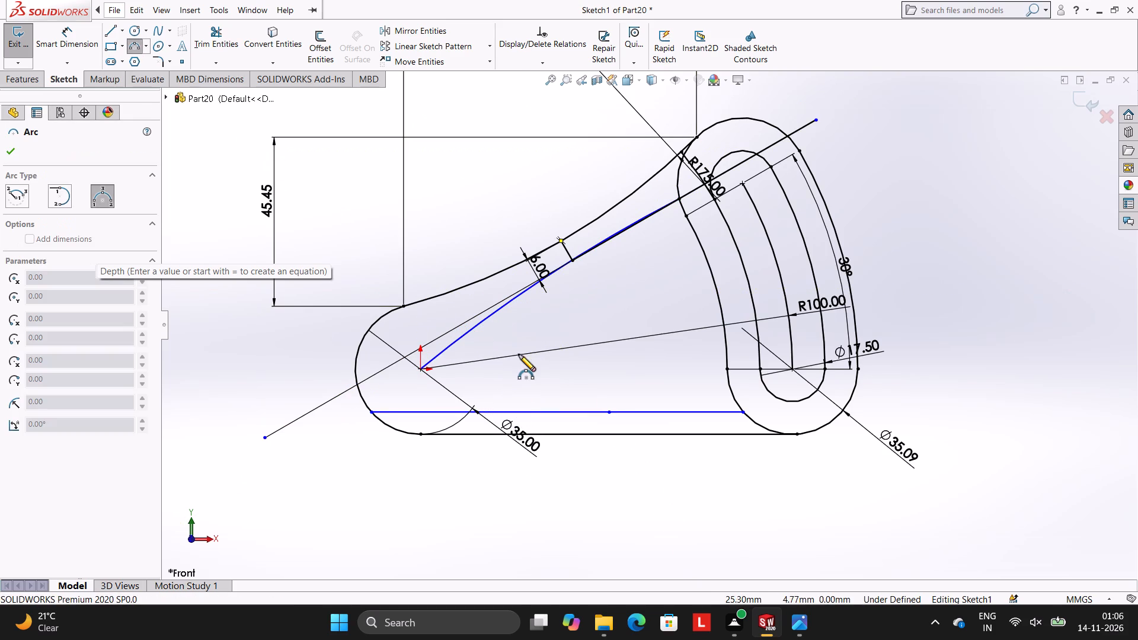
left_click(505, 412)
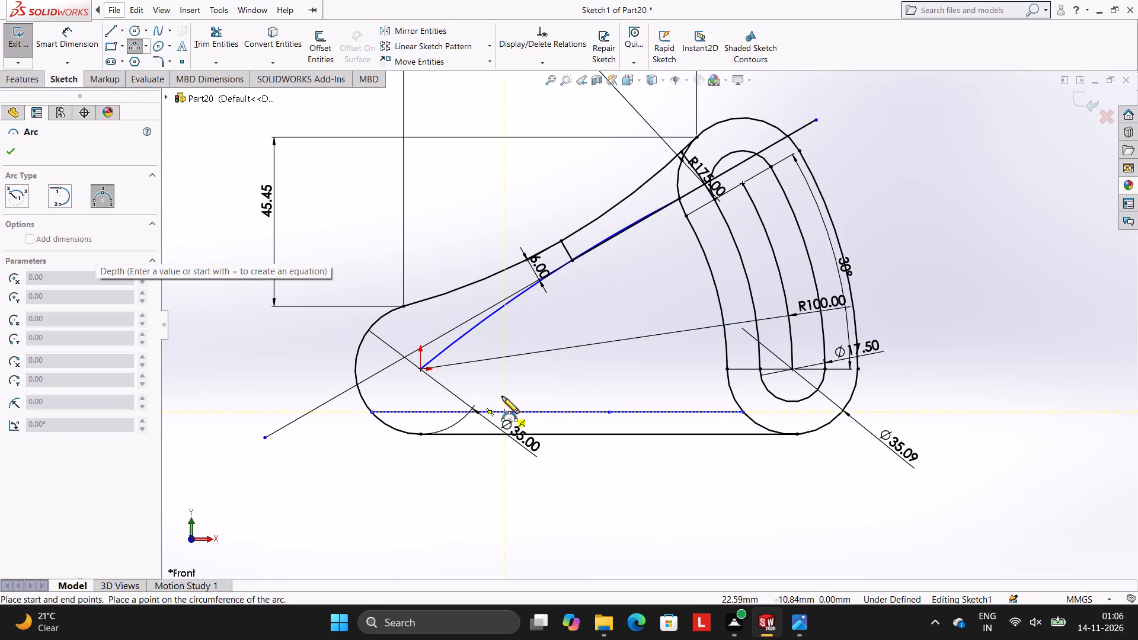
left_click(499, 311)
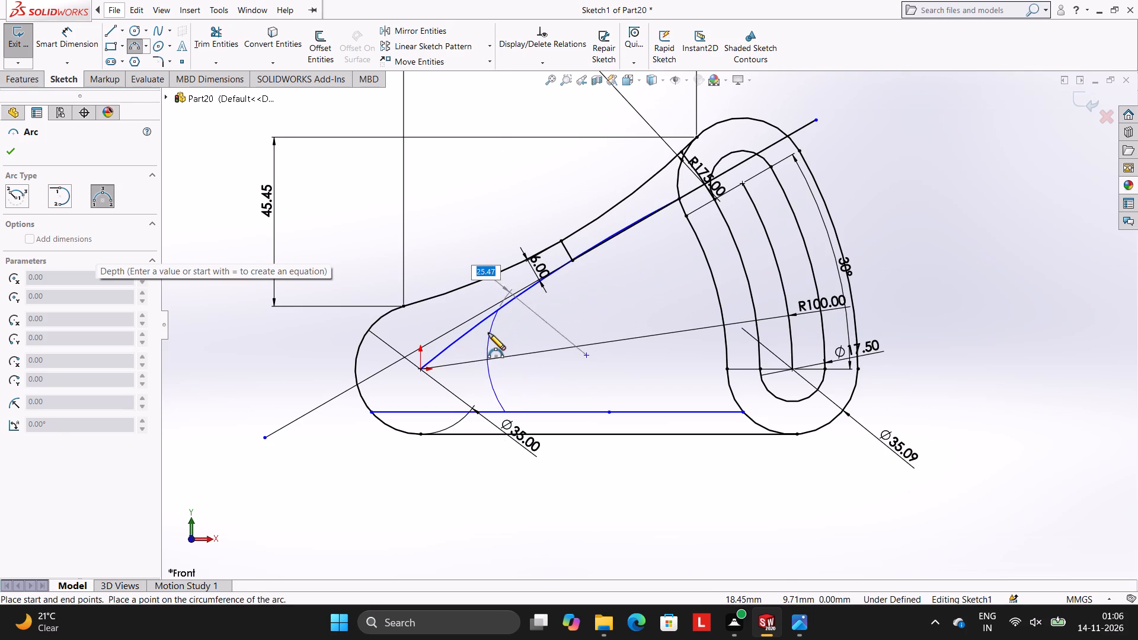
type("20")
key("Return")
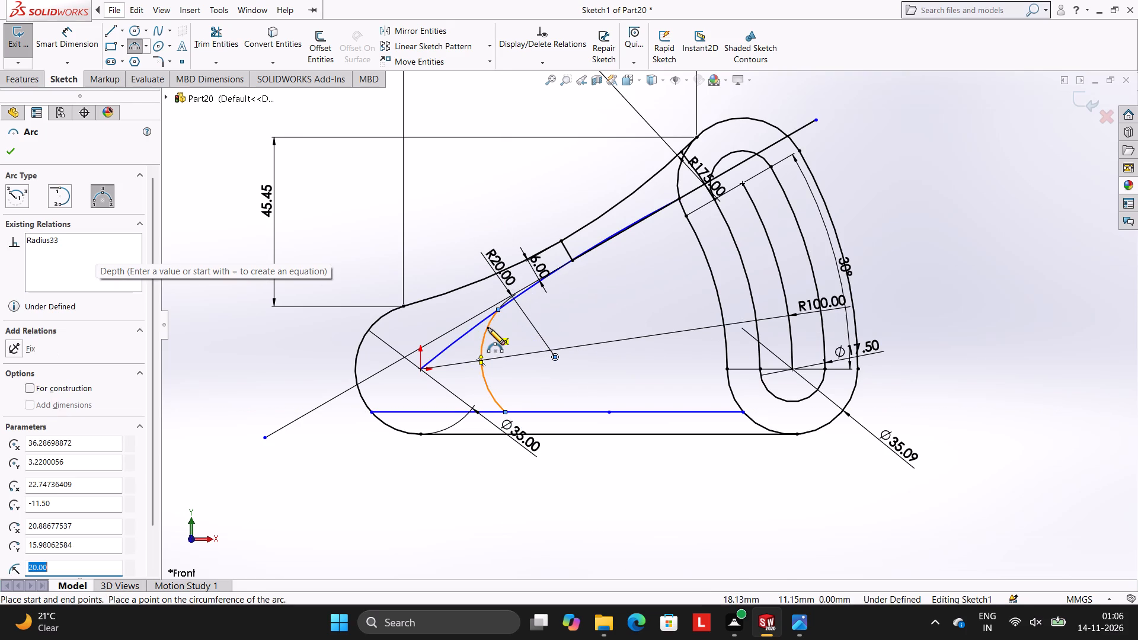
key("Escape")
key("Escape")
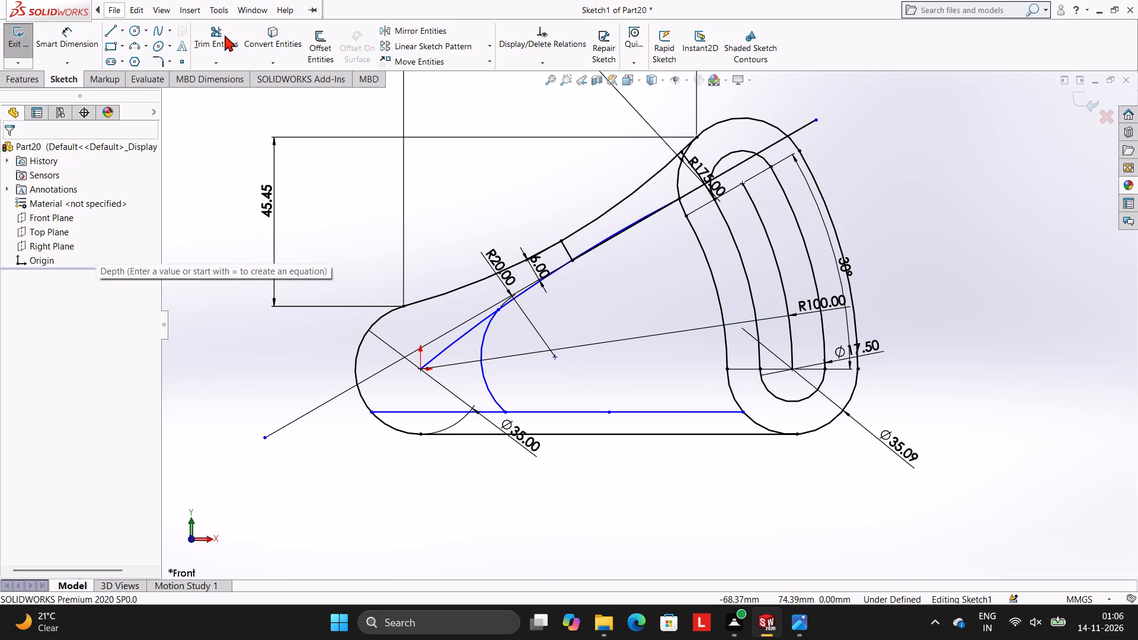
Trim away the long inner arc's segment between the origin and the R20 arc.
left_click(225, 35)
left_click(463, 337)
key("Escape")
key("Escape")
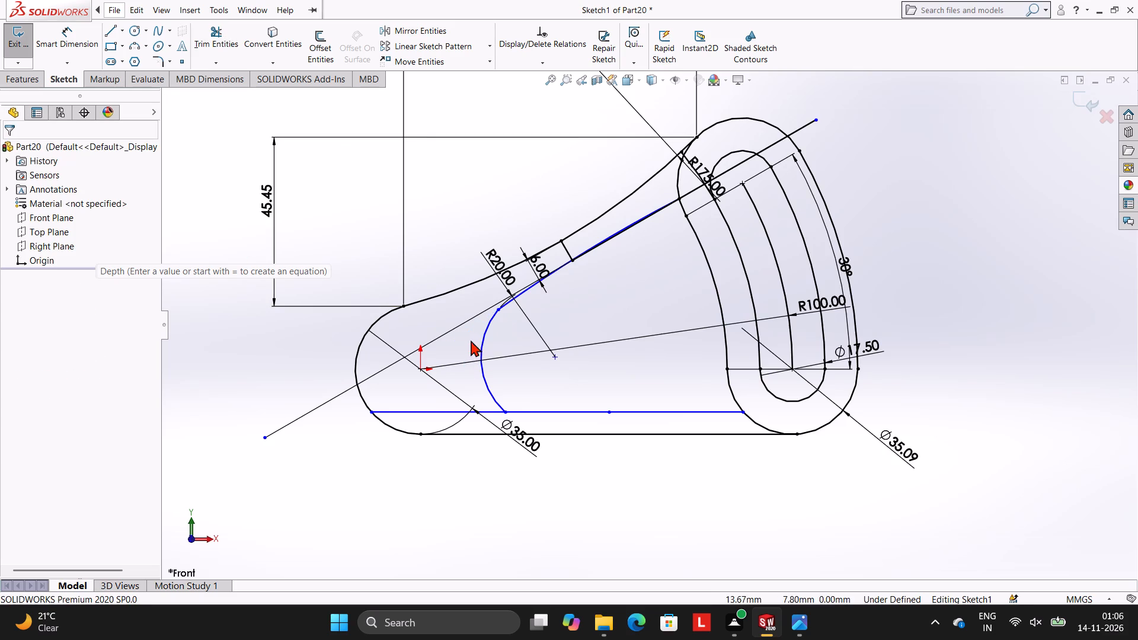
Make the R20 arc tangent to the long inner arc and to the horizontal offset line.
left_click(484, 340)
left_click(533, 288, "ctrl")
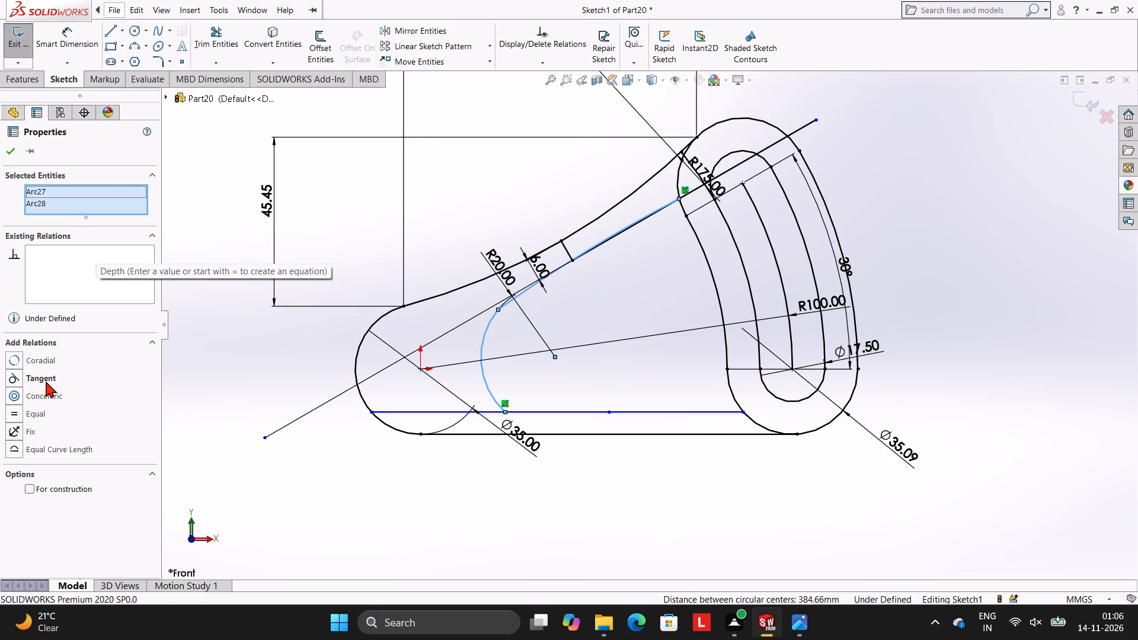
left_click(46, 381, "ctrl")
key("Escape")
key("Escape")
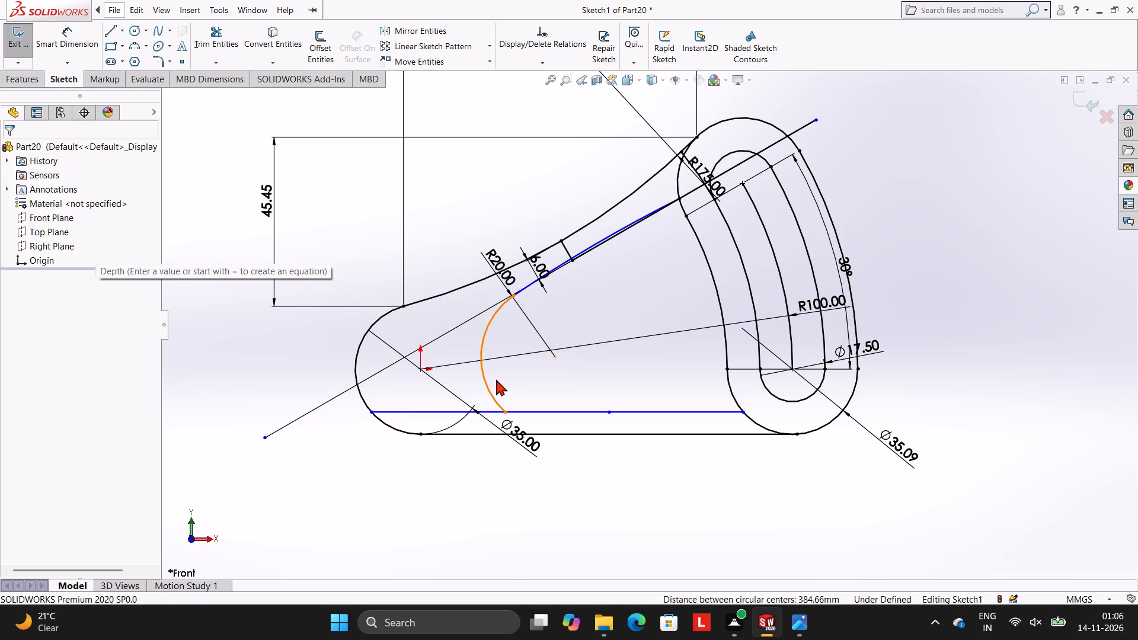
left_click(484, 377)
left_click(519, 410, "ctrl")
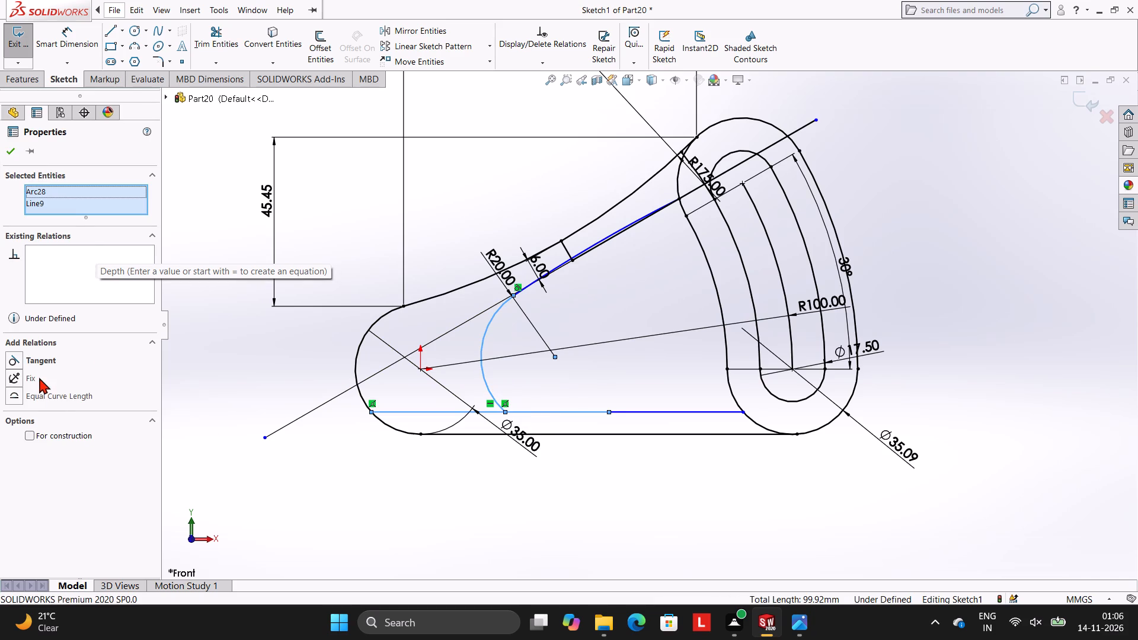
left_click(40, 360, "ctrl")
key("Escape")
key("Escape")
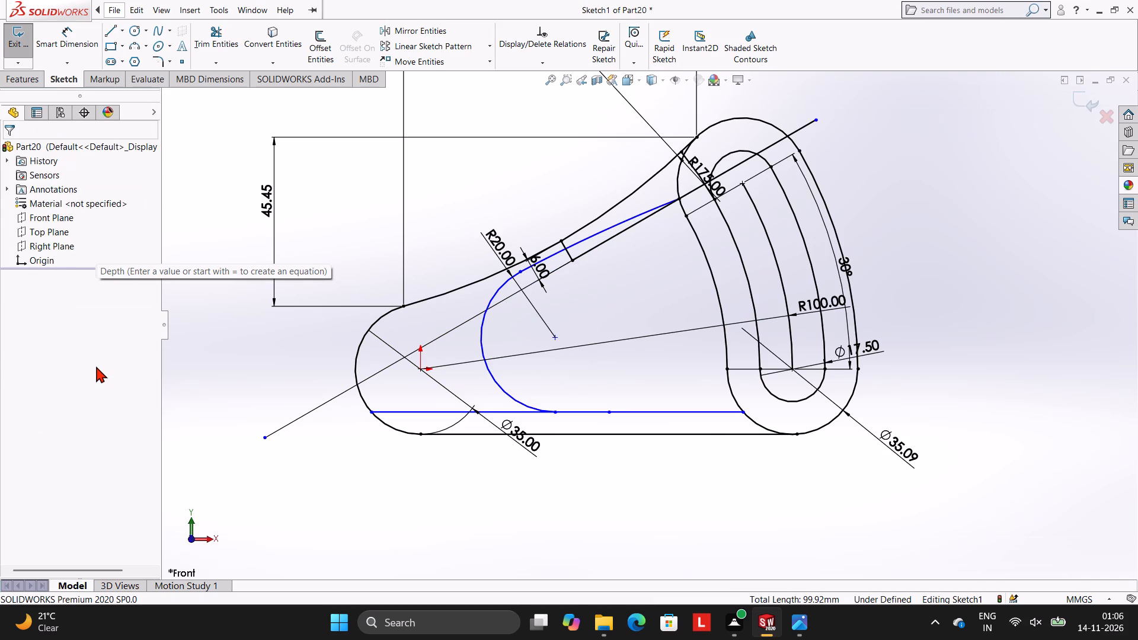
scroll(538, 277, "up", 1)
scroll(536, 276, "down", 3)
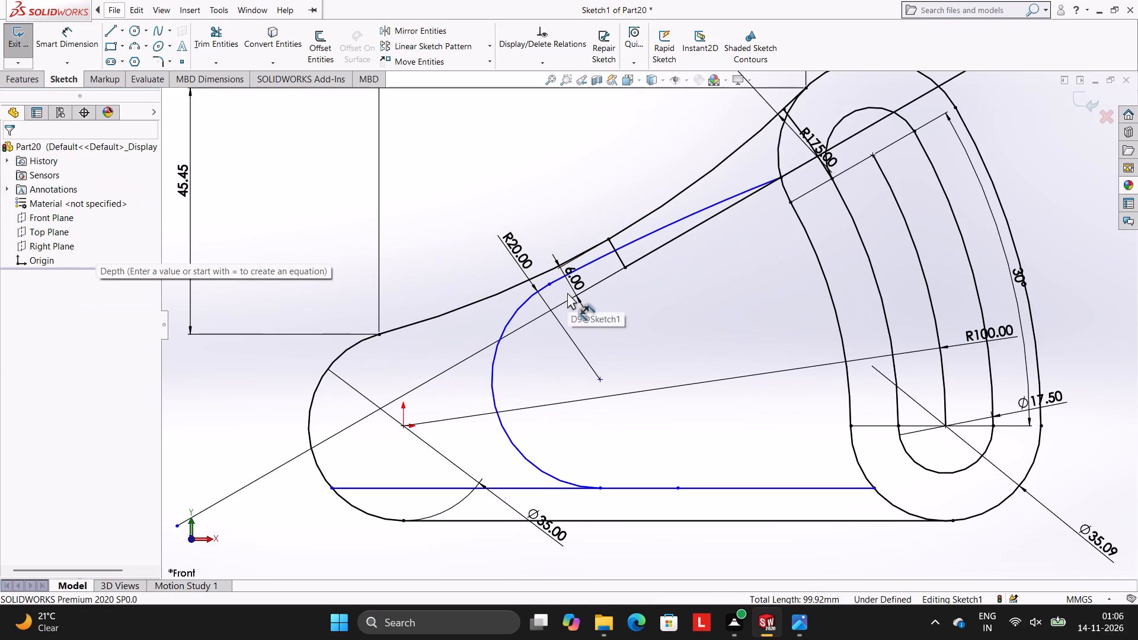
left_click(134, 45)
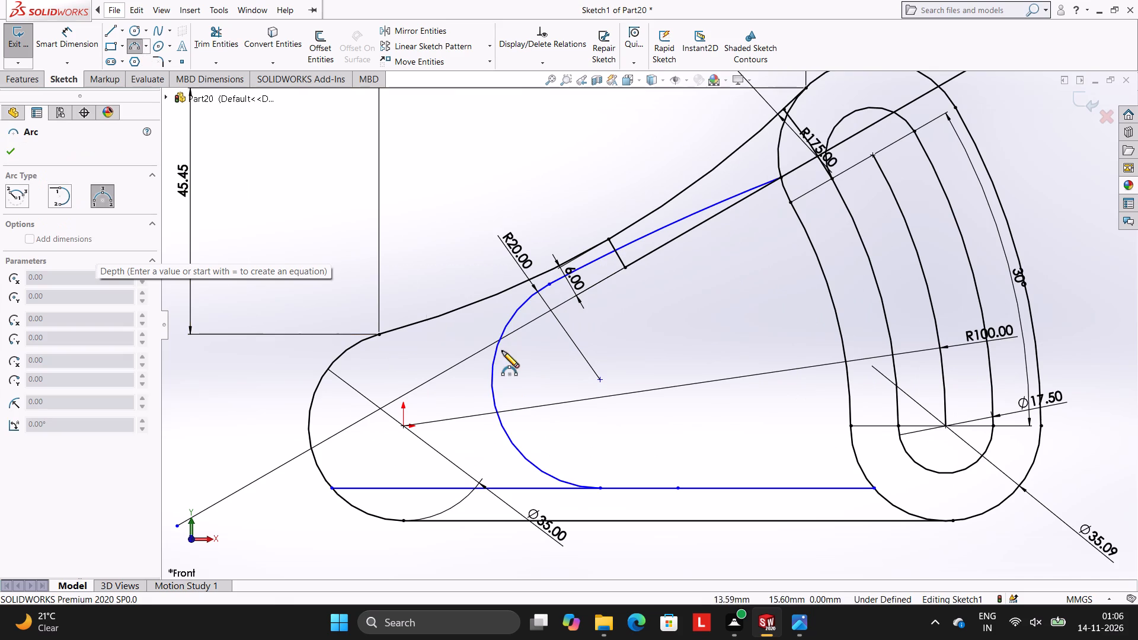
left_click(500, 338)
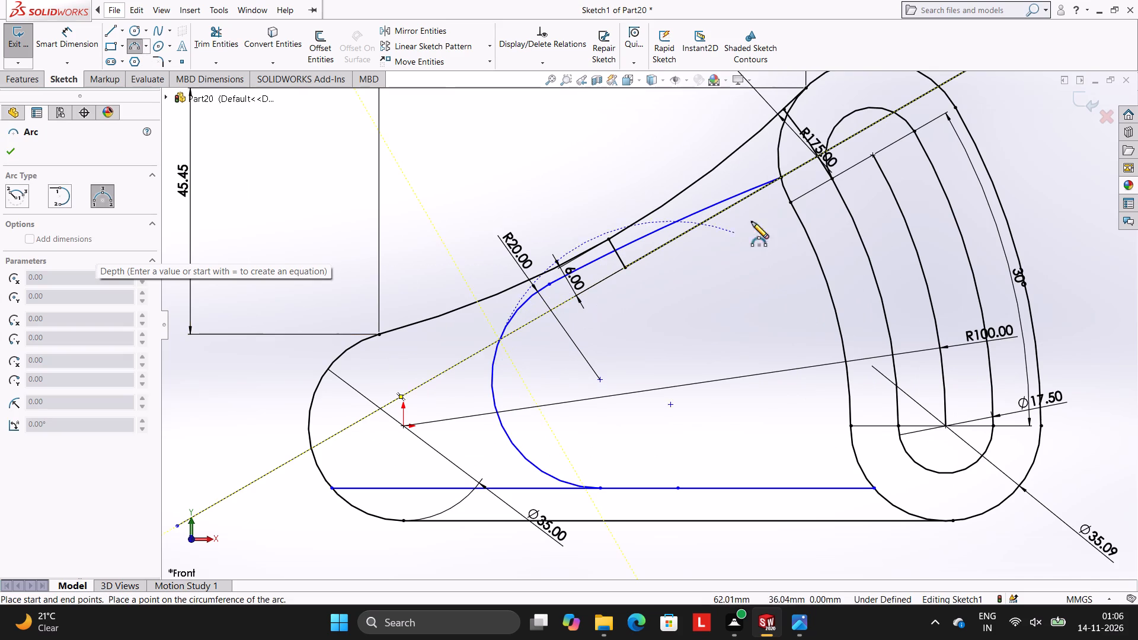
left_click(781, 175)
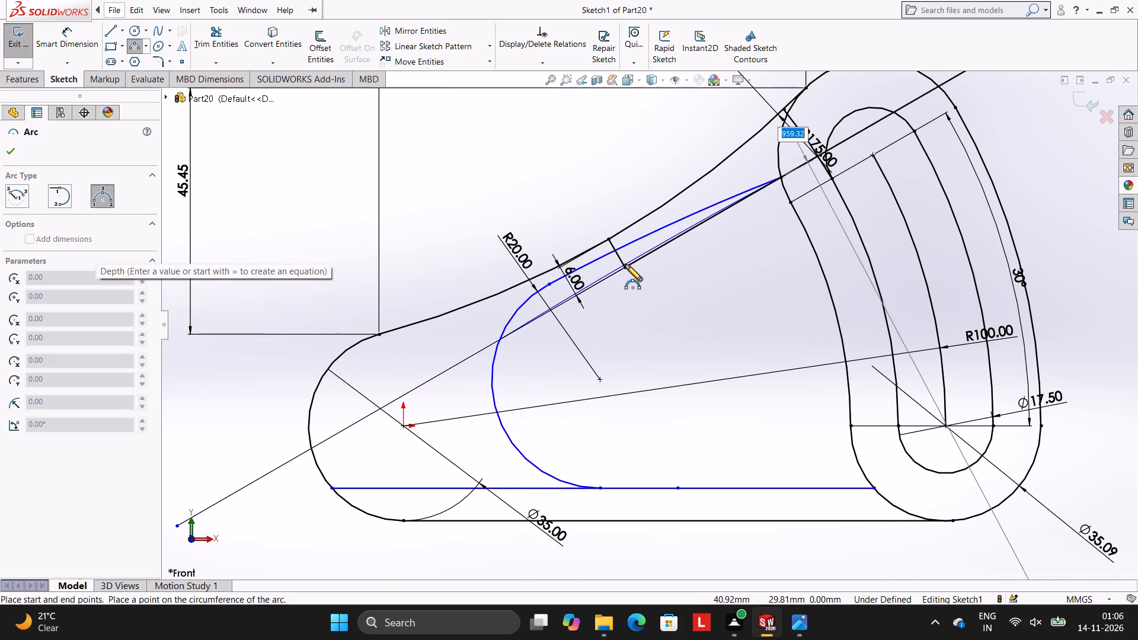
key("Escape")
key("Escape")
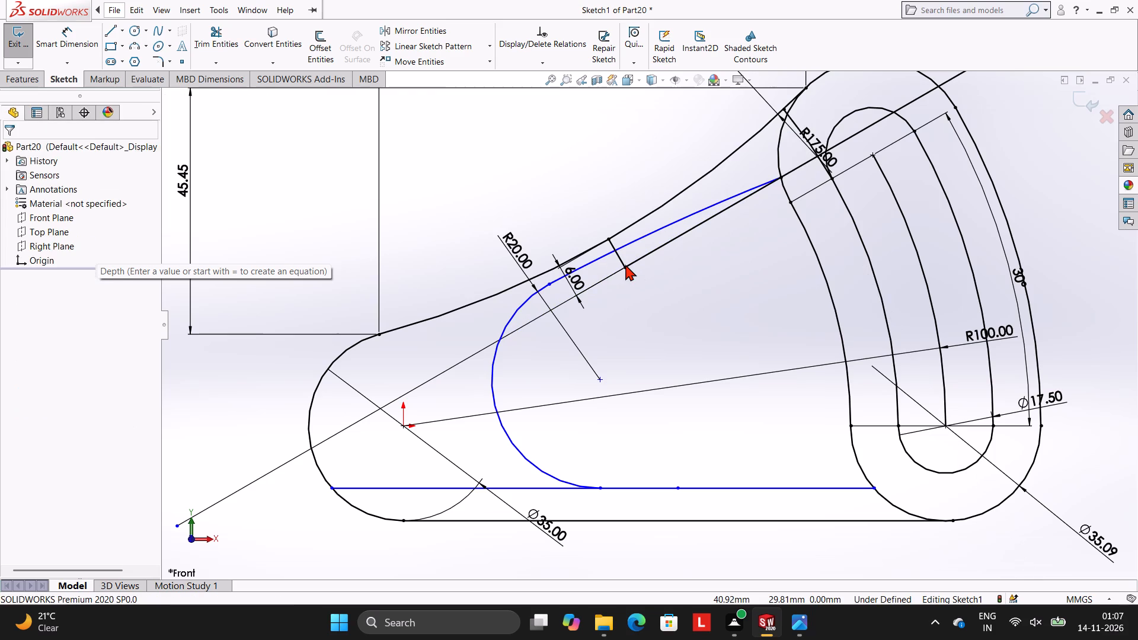
Delete the long inner arc and the R20 arc from the sketch.
left_click_drag(238, 43, 245, 47)
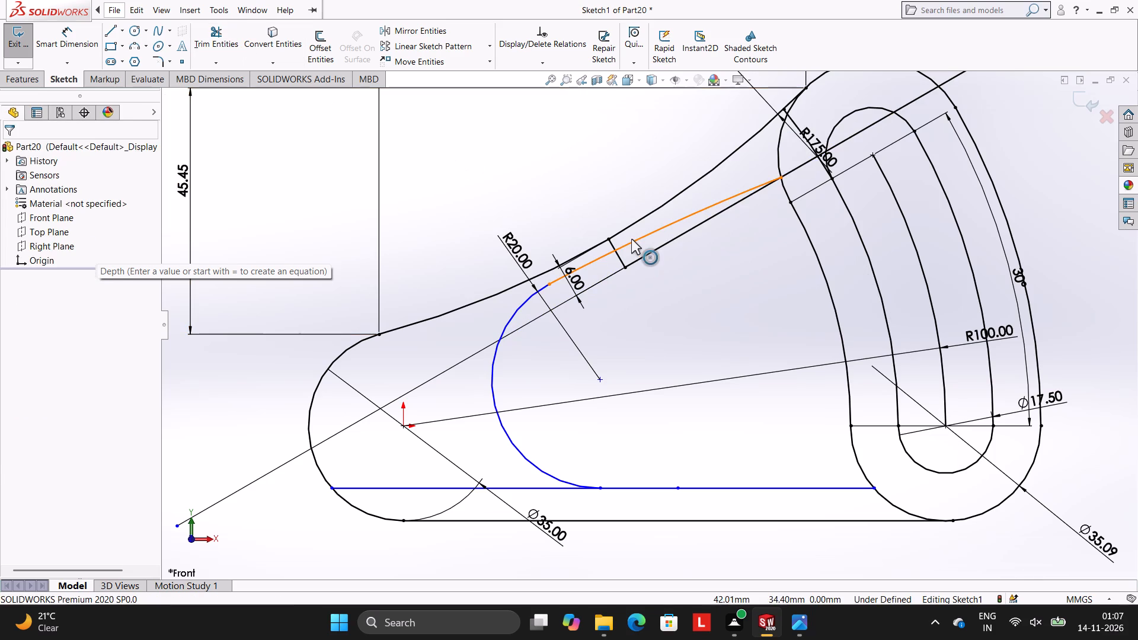
left_click(631, 239)
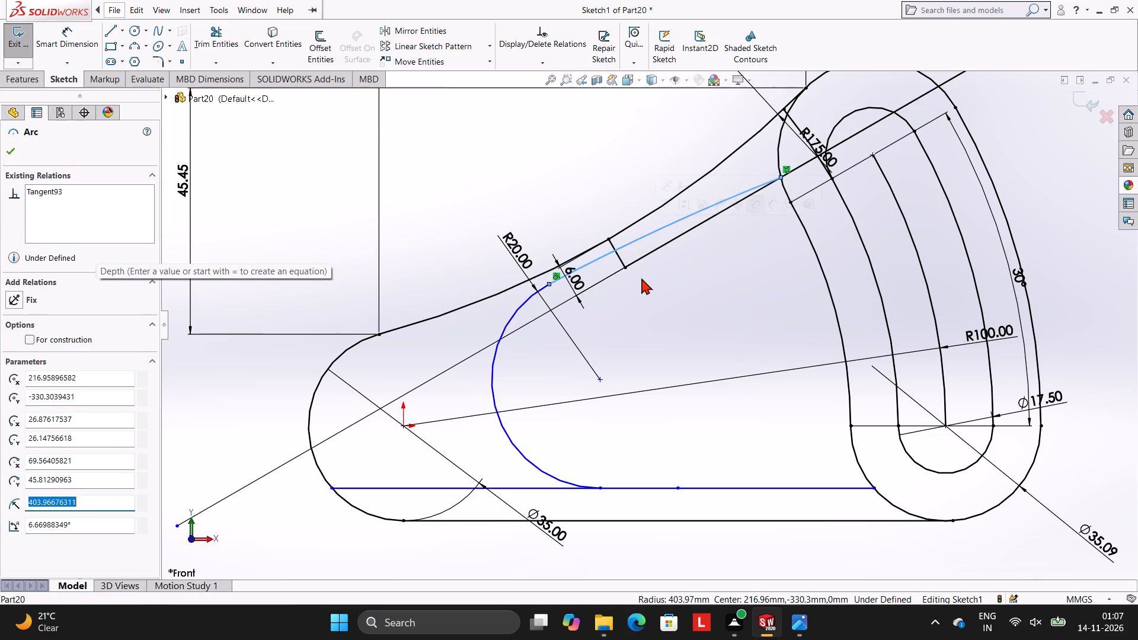
key("Delete")
left_click(517, 307)
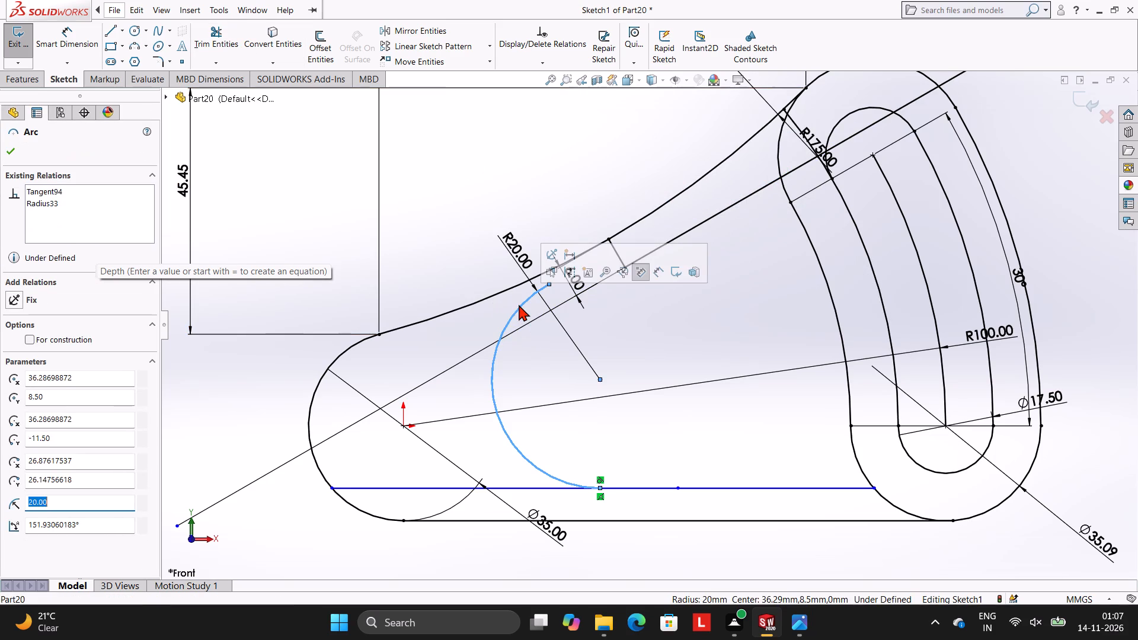
key("Escape")
key("Escape")
left_click(519, 310)
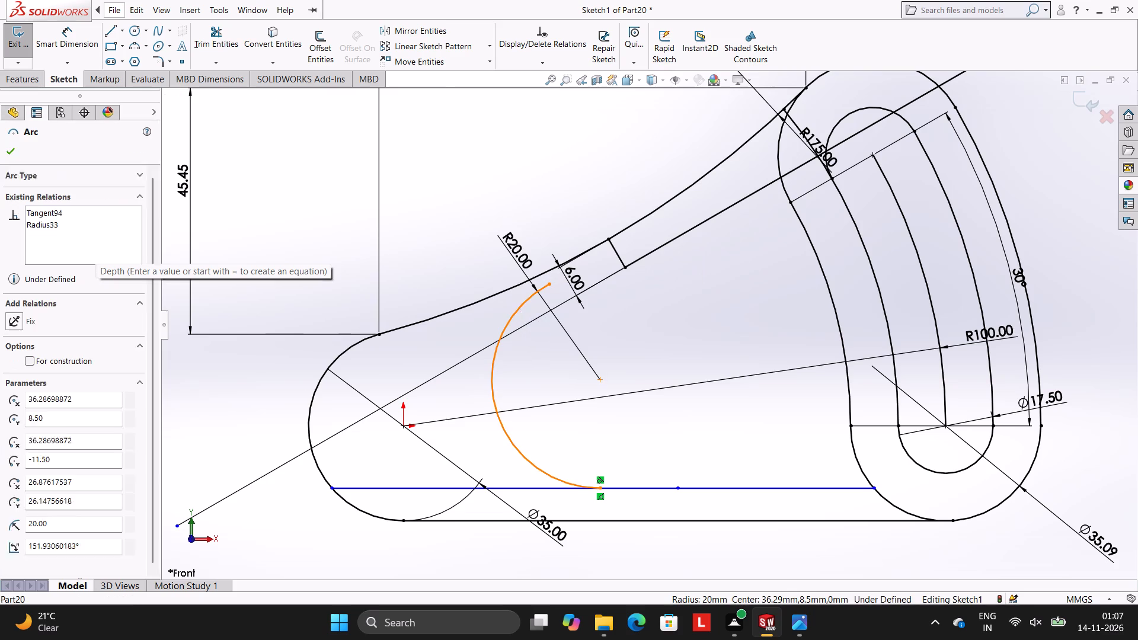
key("Delete")
left_click(509, 309)
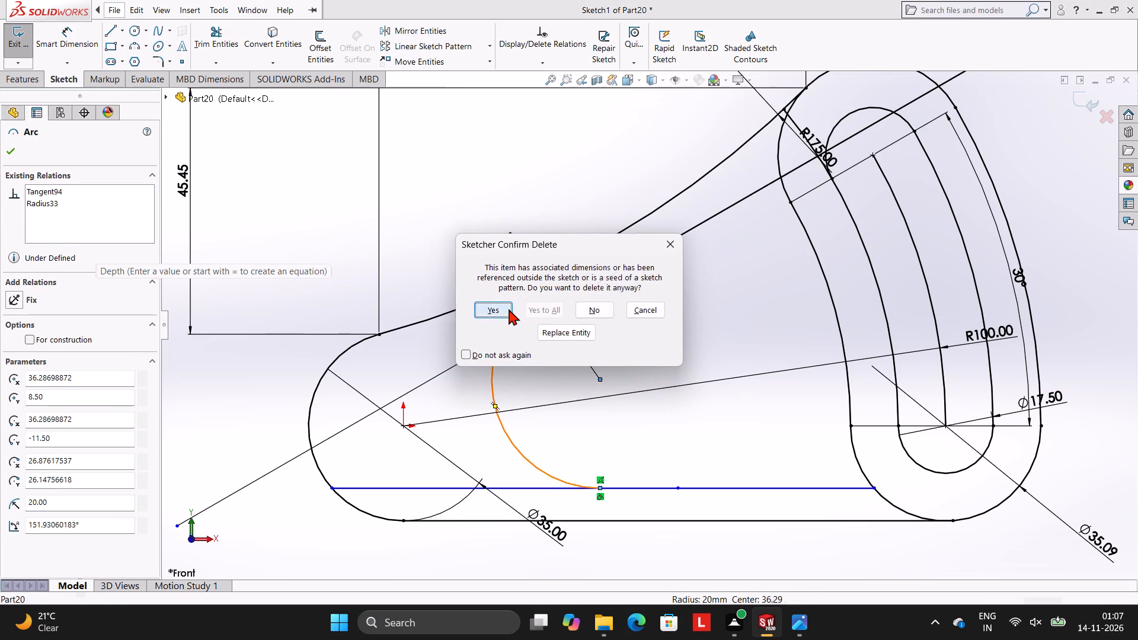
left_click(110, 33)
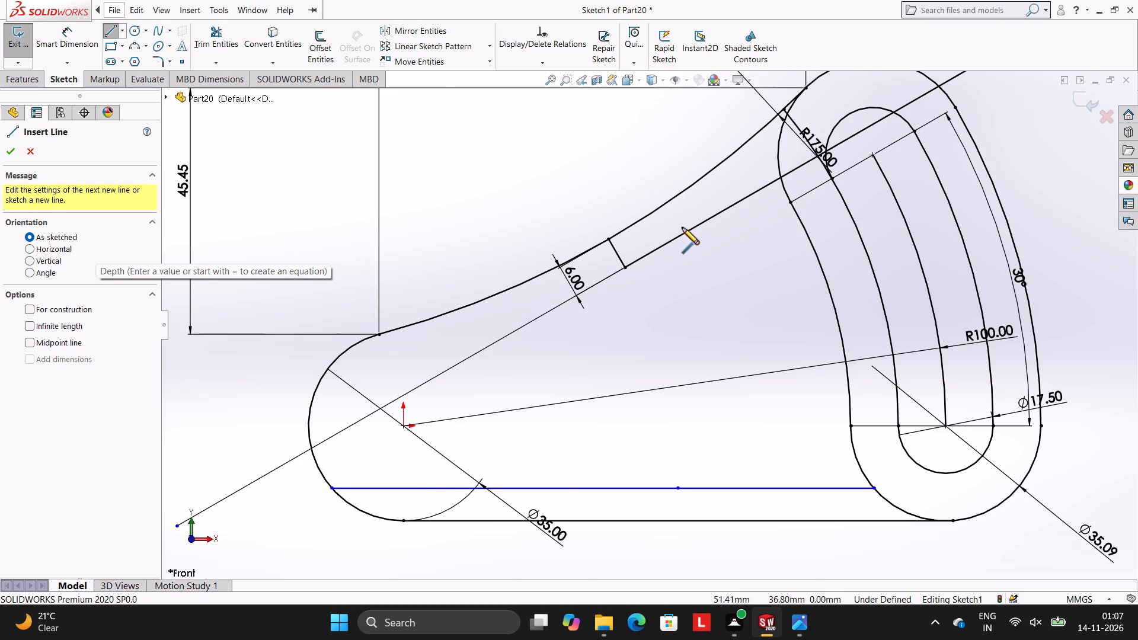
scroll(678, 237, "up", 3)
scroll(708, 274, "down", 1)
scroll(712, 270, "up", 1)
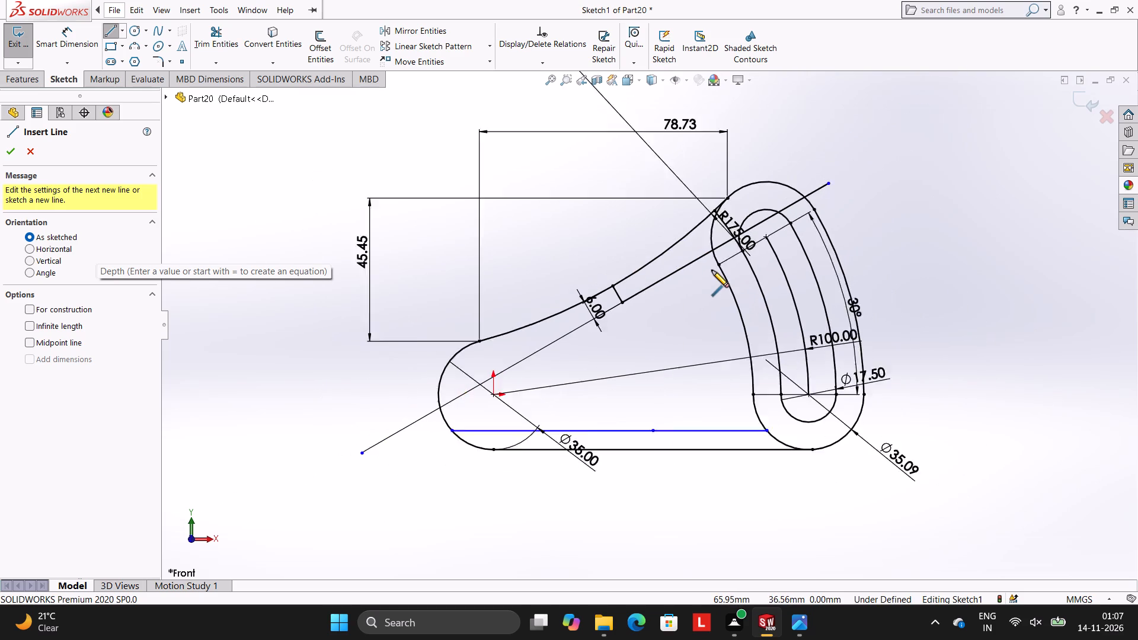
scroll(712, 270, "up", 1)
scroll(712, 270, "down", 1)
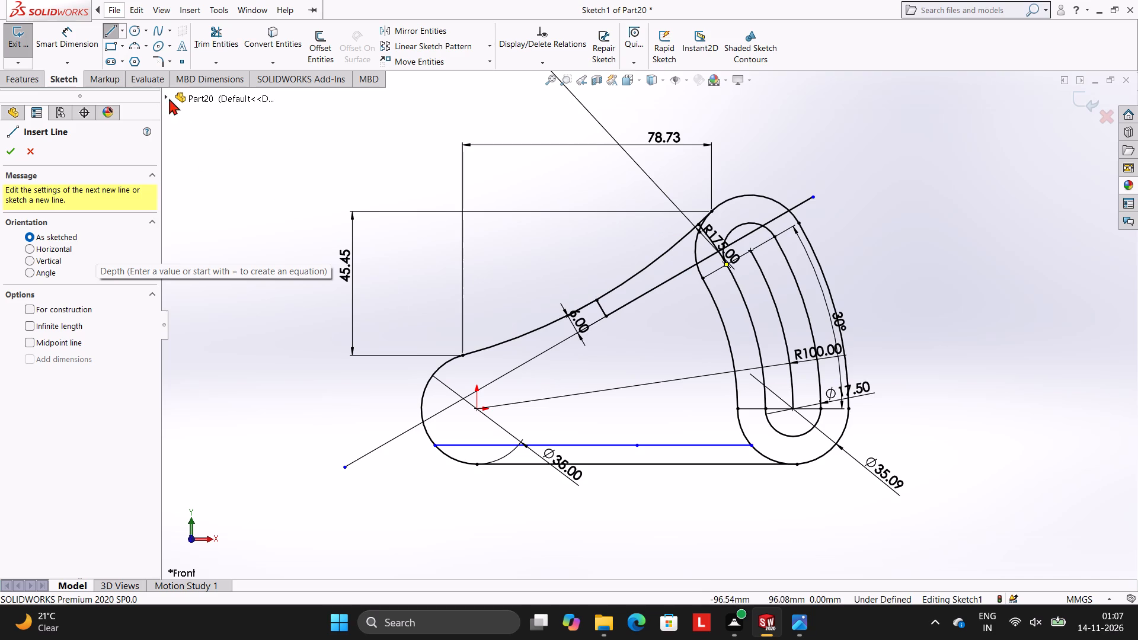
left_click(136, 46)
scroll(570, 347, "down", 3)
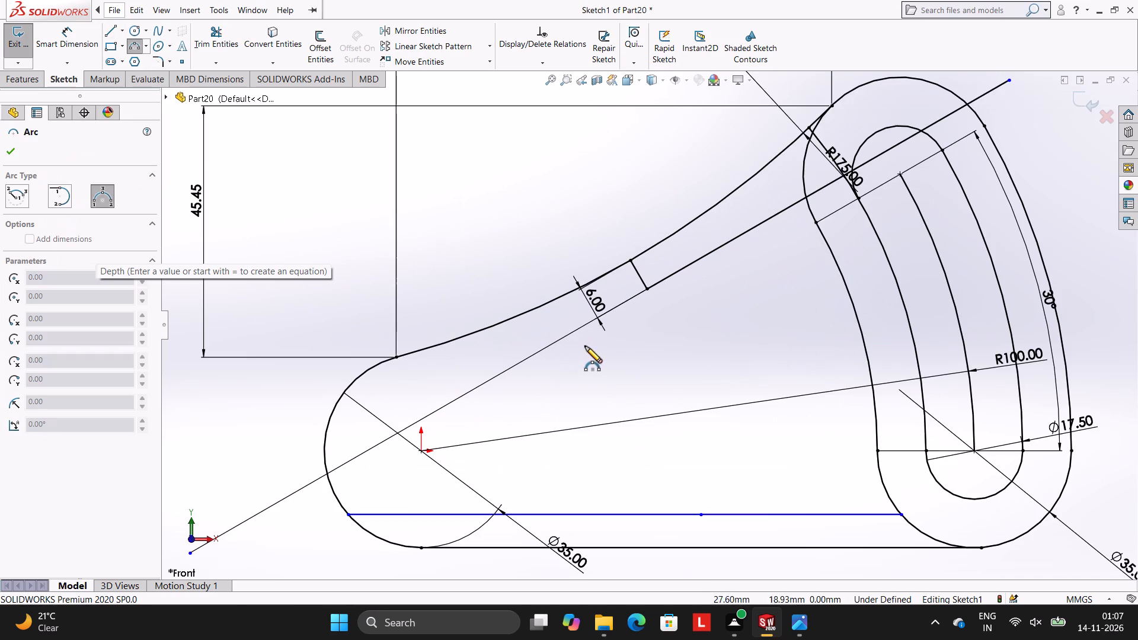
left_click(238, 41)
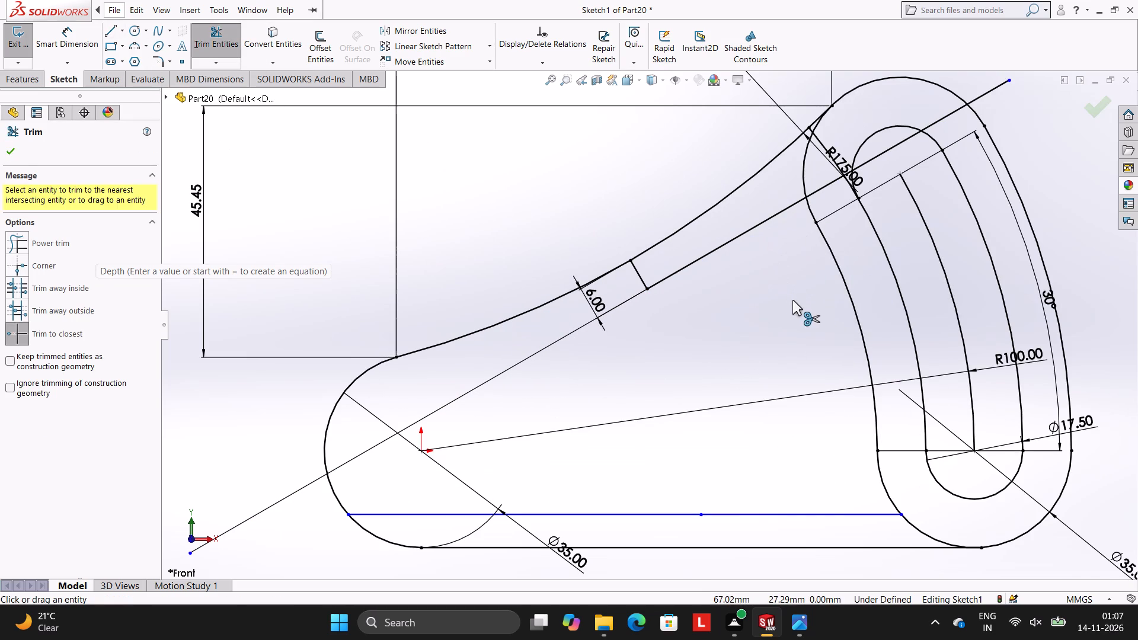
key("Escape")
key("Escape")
Delete the two collinear slanted lines that run in opposite directions from the 6 mm line's inner end.
left_click(960, 107)
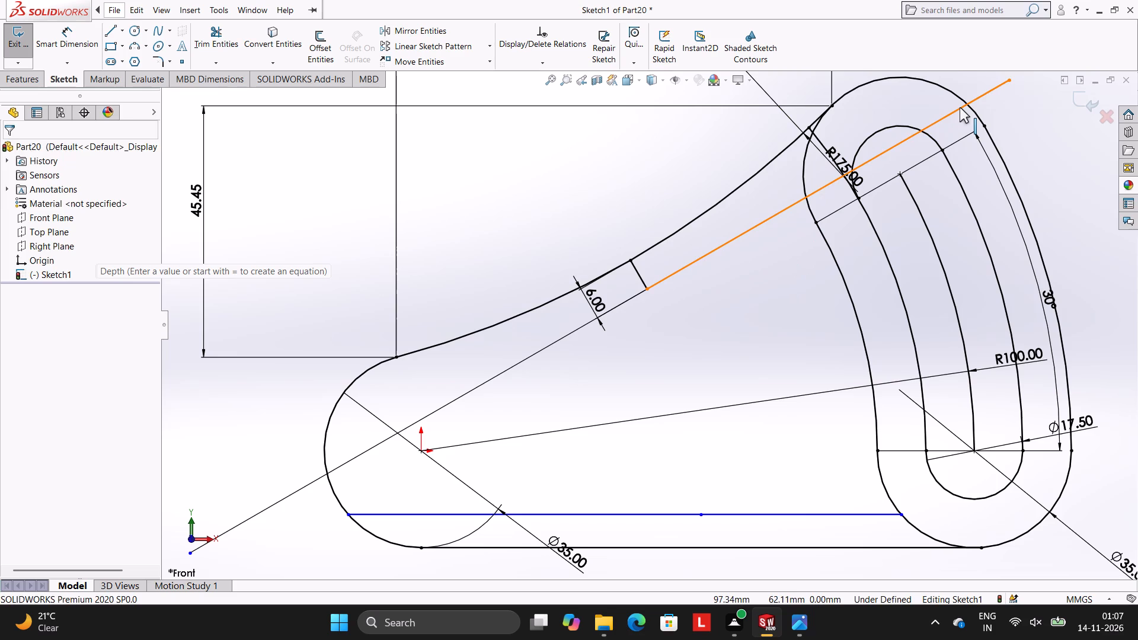
key("Delete")
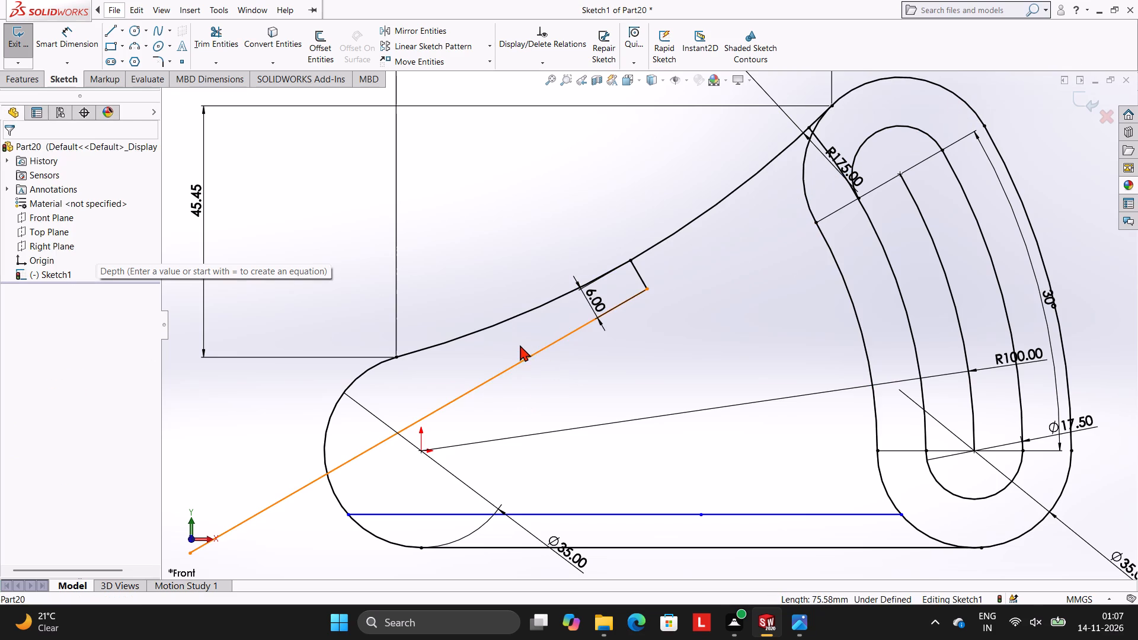
key("Escape")
left_click(528, 357)
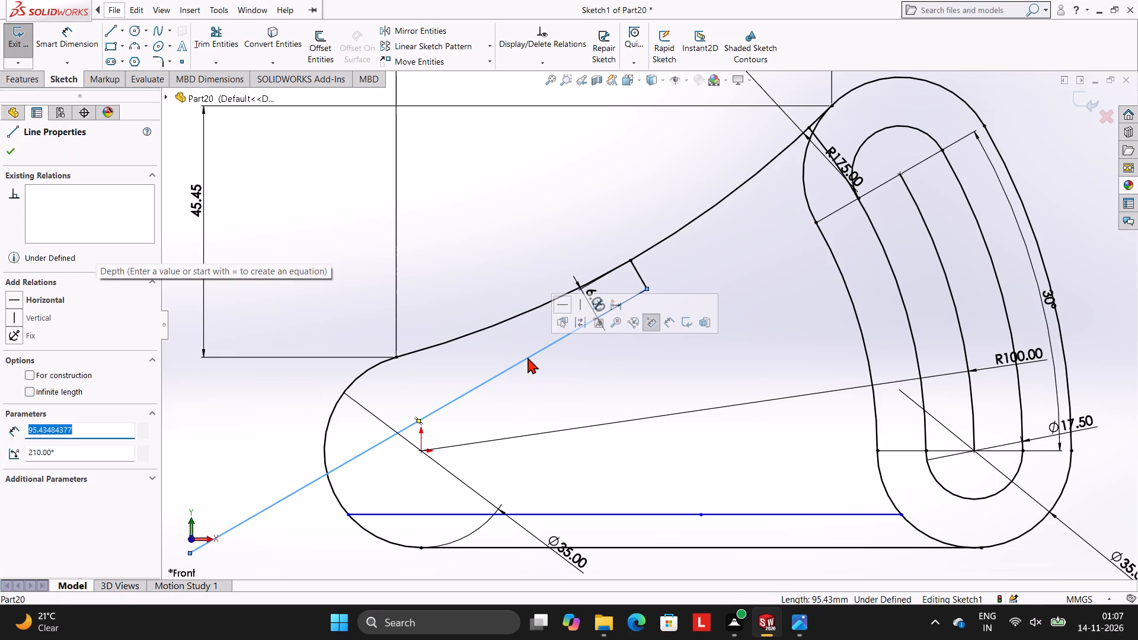
key("Delete")
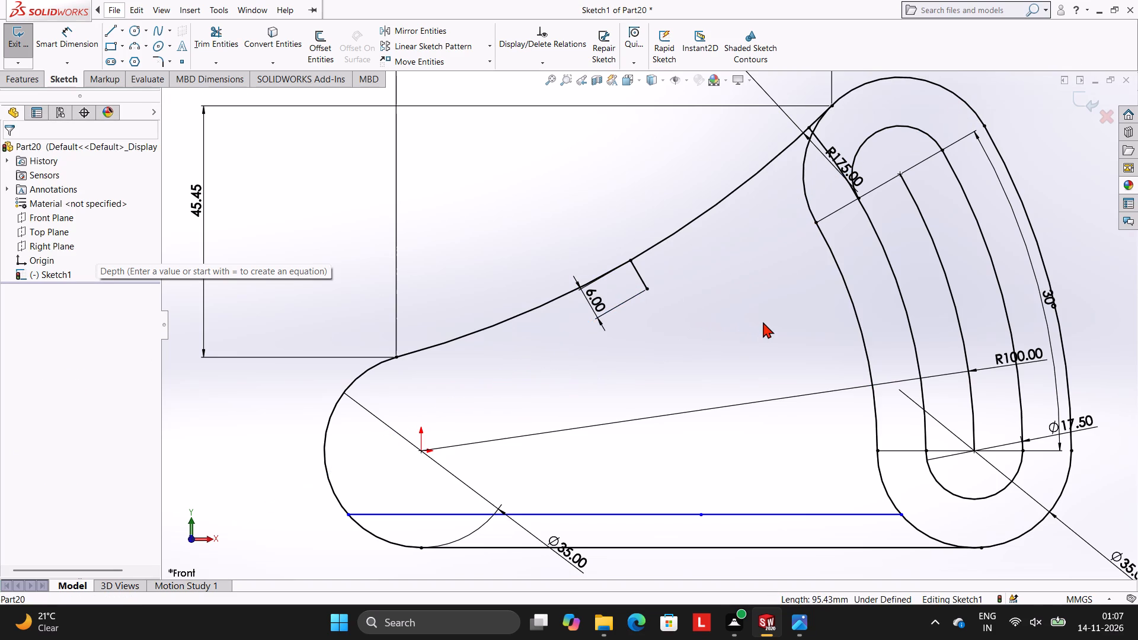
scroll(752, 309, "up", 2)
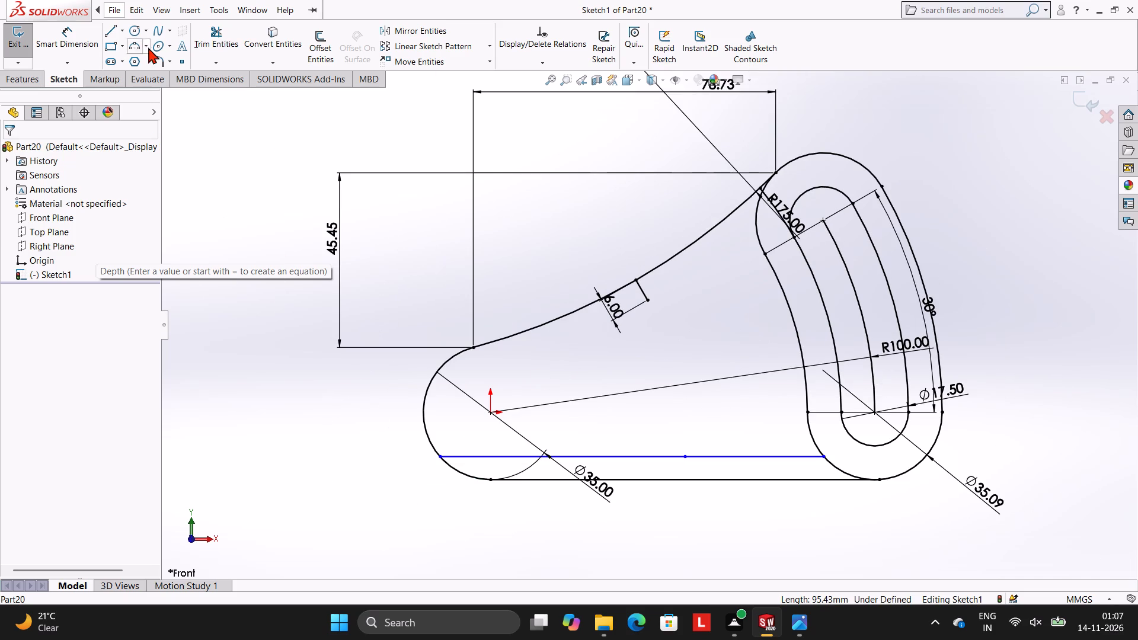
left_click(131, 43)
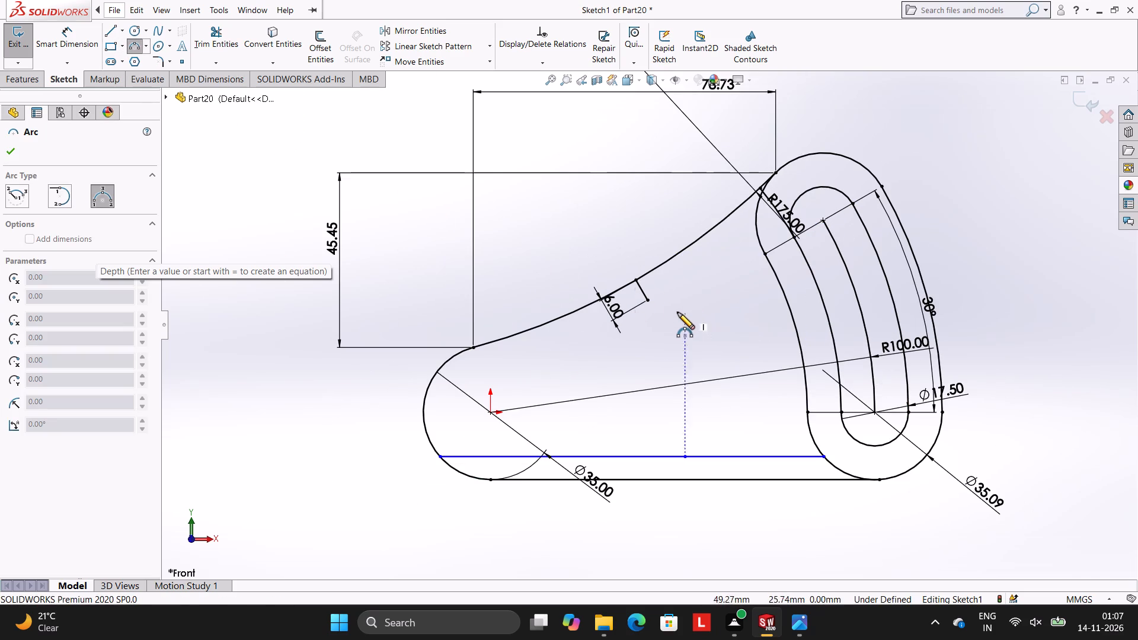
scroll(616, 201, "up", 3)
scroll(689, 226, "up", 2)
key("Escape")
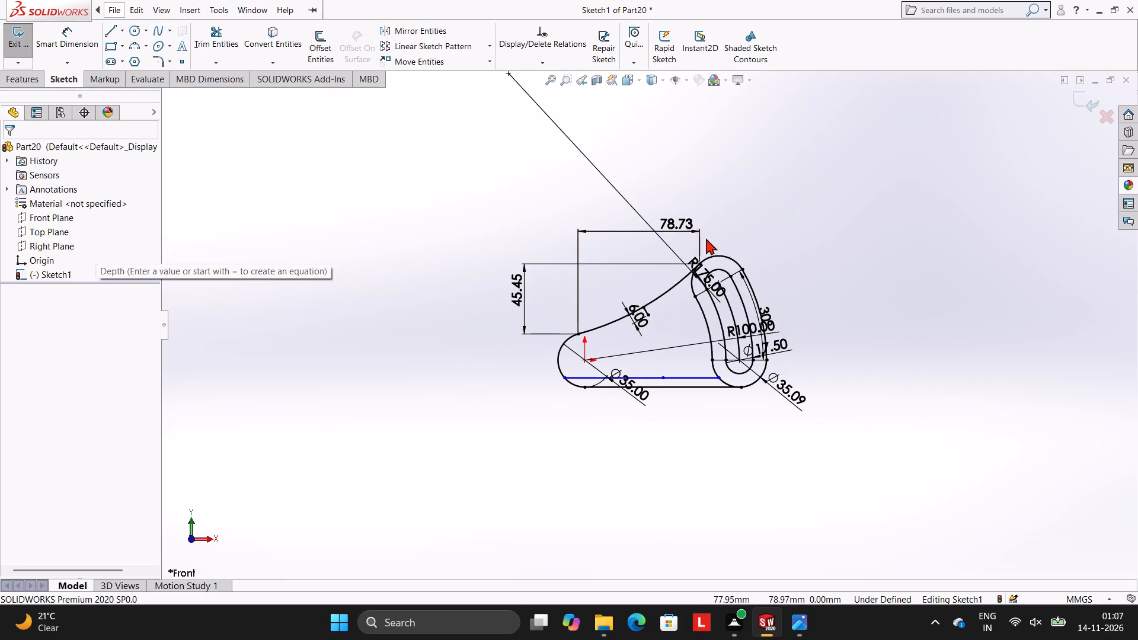
Sketch a 181 mm radius circle centred on the R175 arc's centre through the 6 mm line's inner end, with diameter dimensions off.
scroll(706, 238, "up", 3)
scroll(706, 238, "down", 1)
scroll(675, 332, "down", 2)
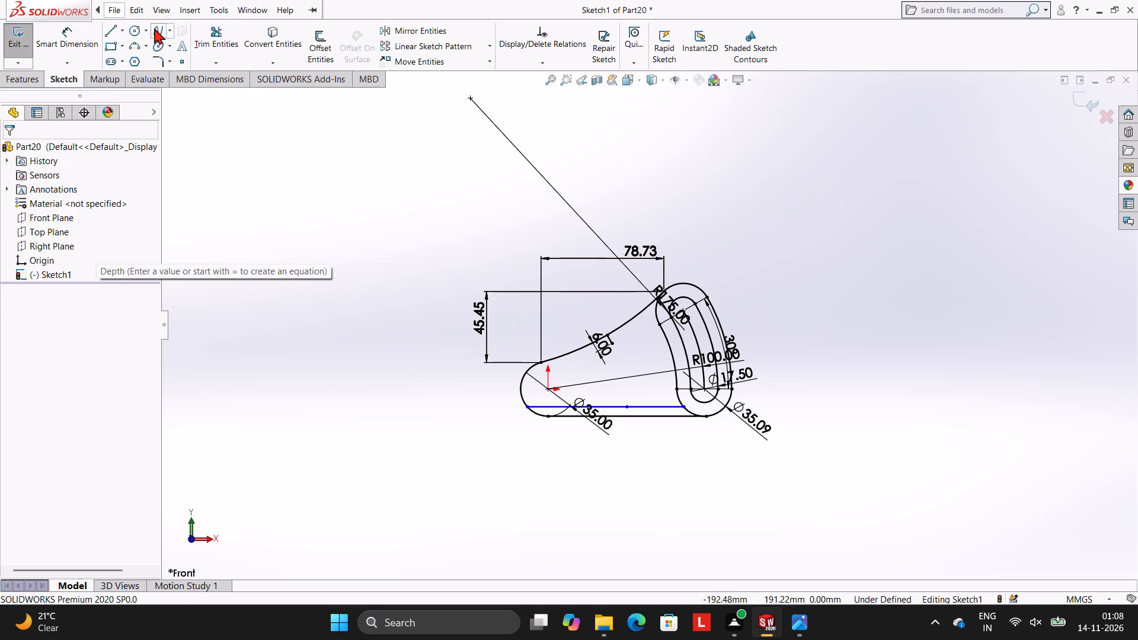
left_click(137, 32)
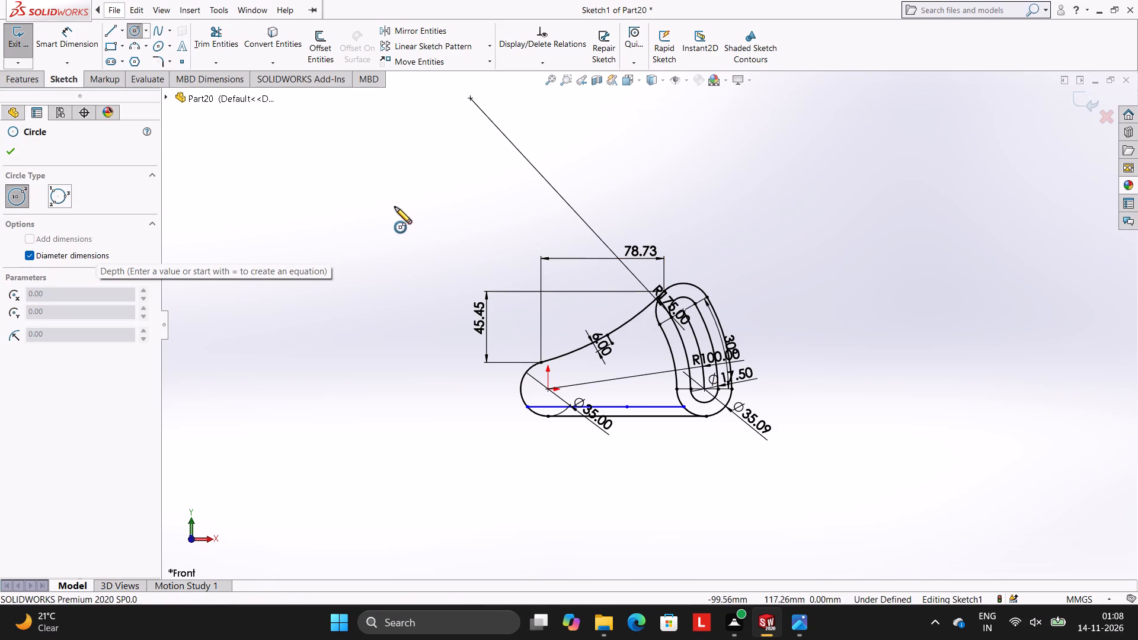
left_click(62, 249)
left_click(471, 97)
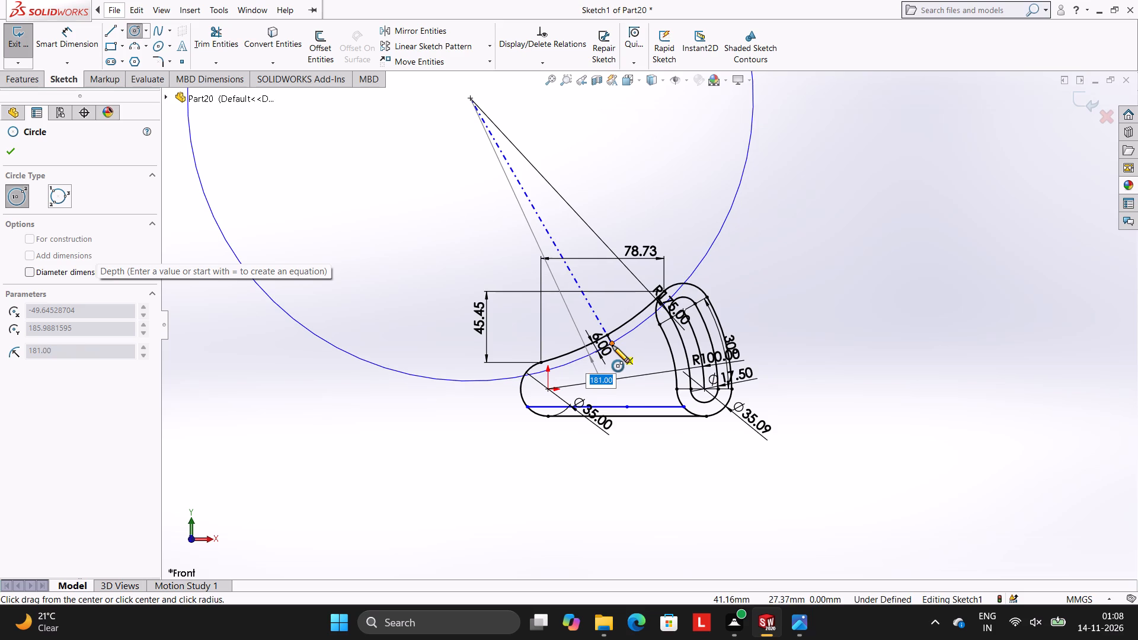
left_click(612, 345)
key("Escape")
key("Escape")
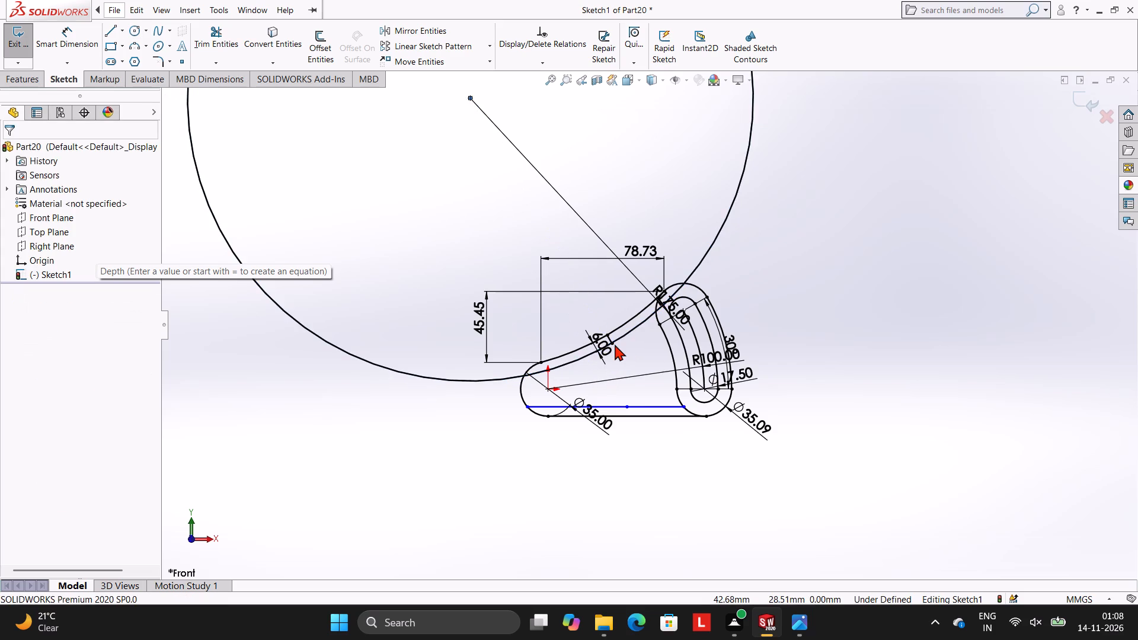
Trim the 181 mm radius circle down to the arc inside the profile, between the left rounded end and the slot's outer outline.
scroll(791, 299, "down", 2)
scroll(592, 302, "up", 1)
scroll(565, 305, "down", 2)
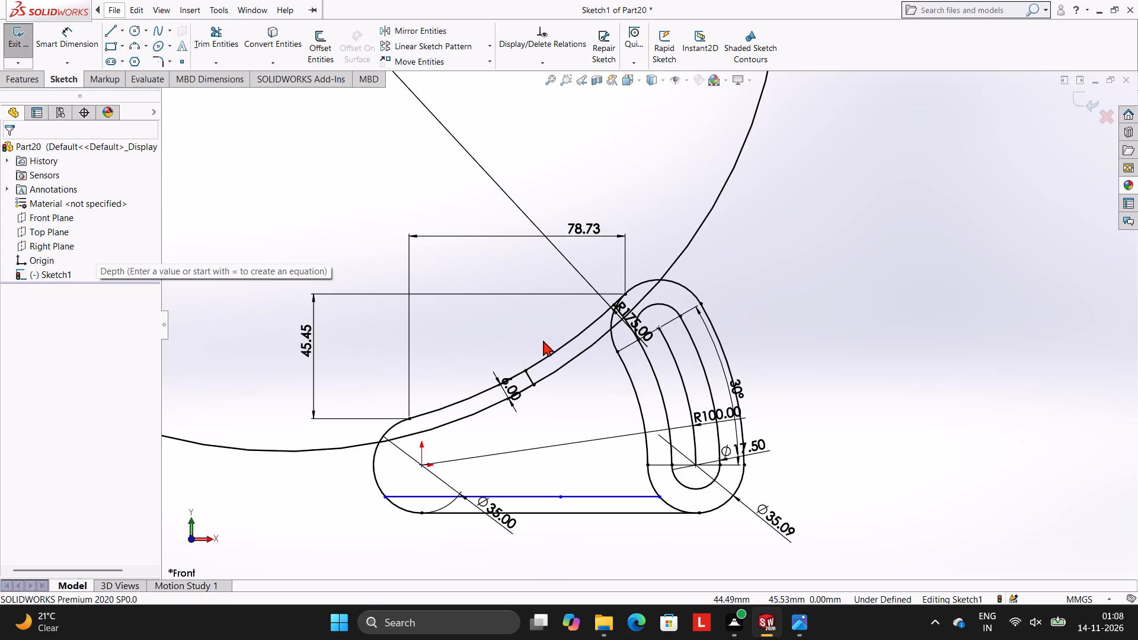
scroll(488, 440, "up", 1)
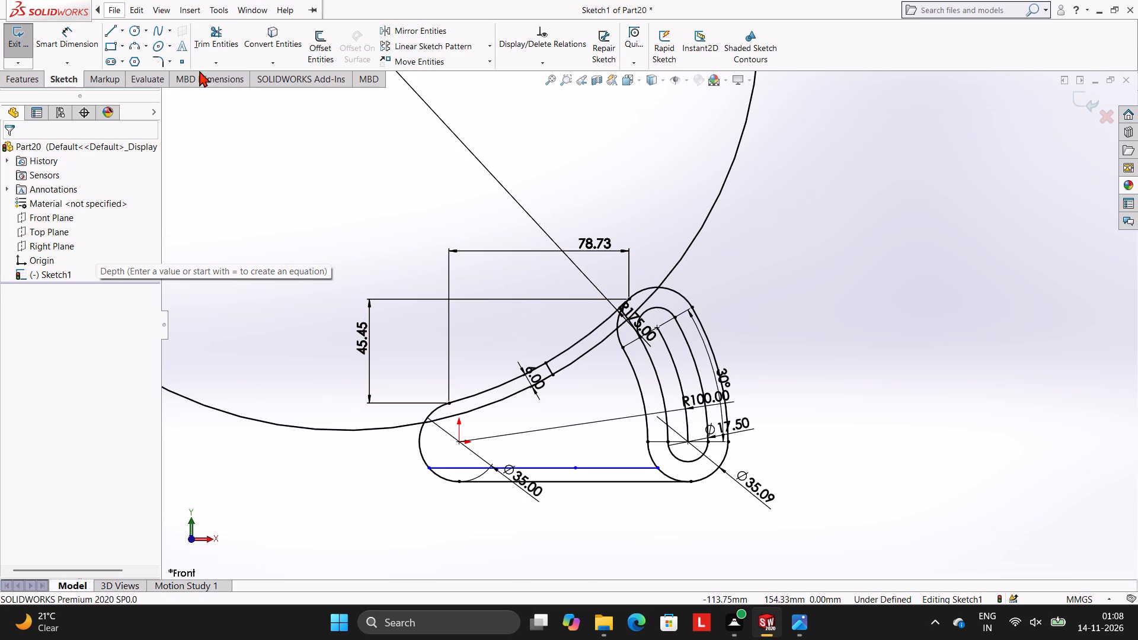
left_click(199, 47)
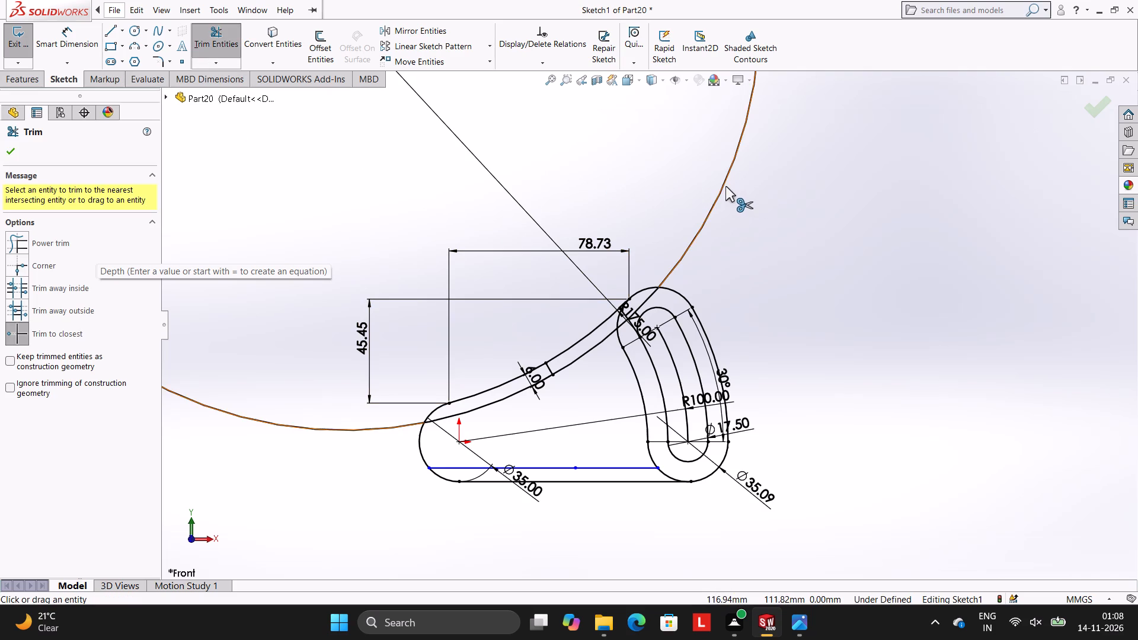
left_click(725, 186)
scroll(541, 366, "up", 2)
scroll(541, 366, "down", 3)
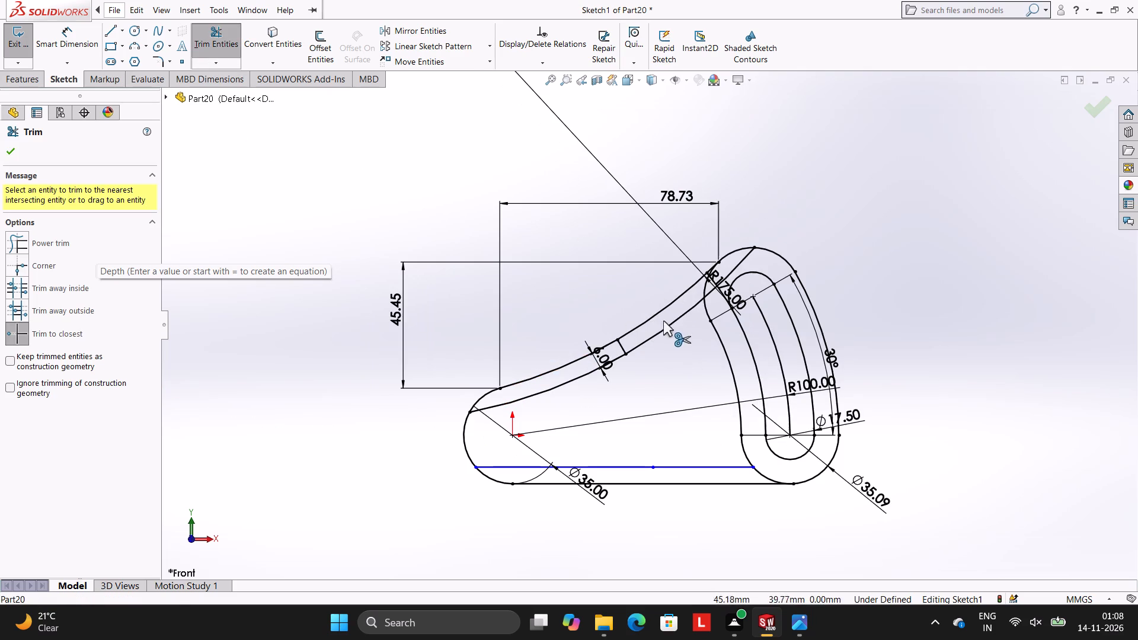
scroll(714, 257, "down", 3)
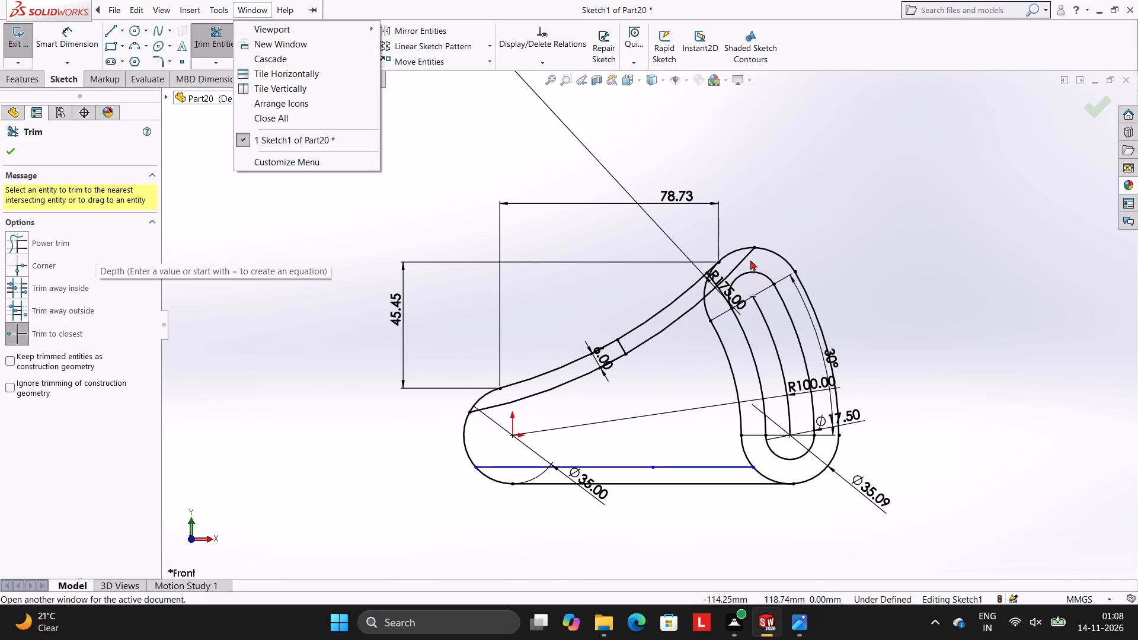
left_click(747, 258)
scroll(699, 346, "up", 3)
scroll(697, 279, "down", 8)
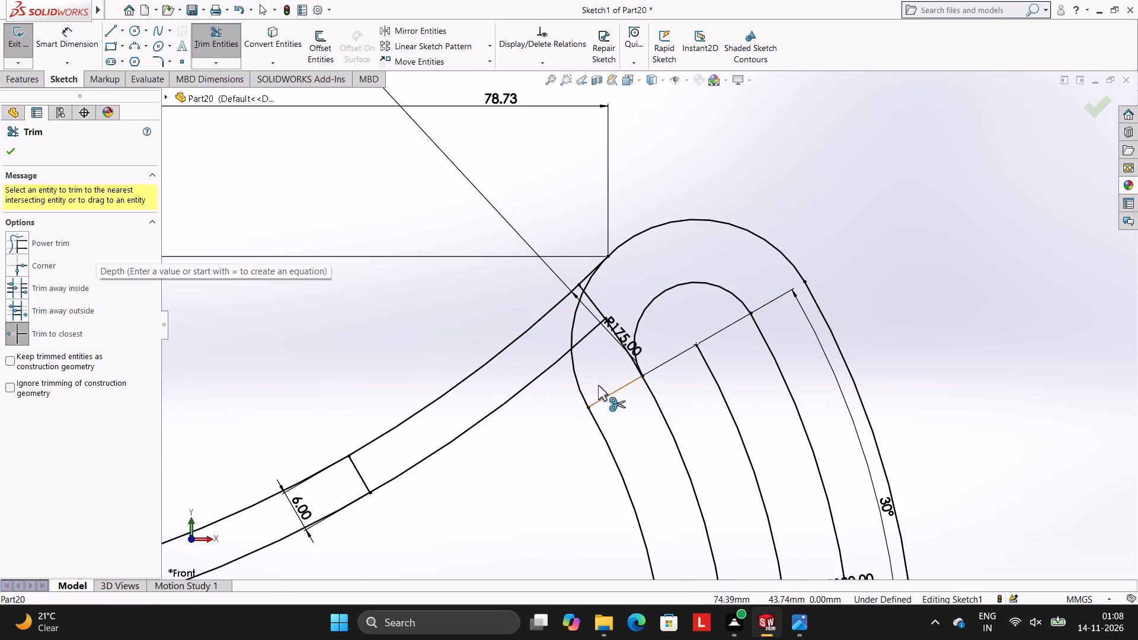
left_click(587, 338)
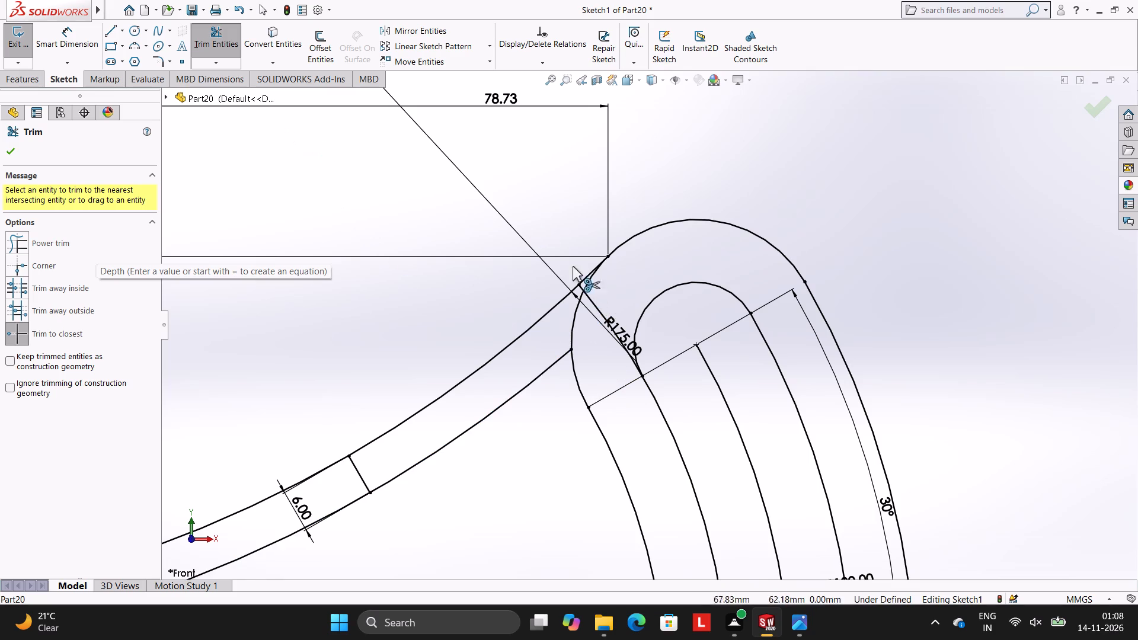
Trim away the leftover short slanted line near the upper end of the R175 arc.
scroll(624, 321, "down", 3)
left_click(580, 296)
scroll(581, 296, "down", 3)
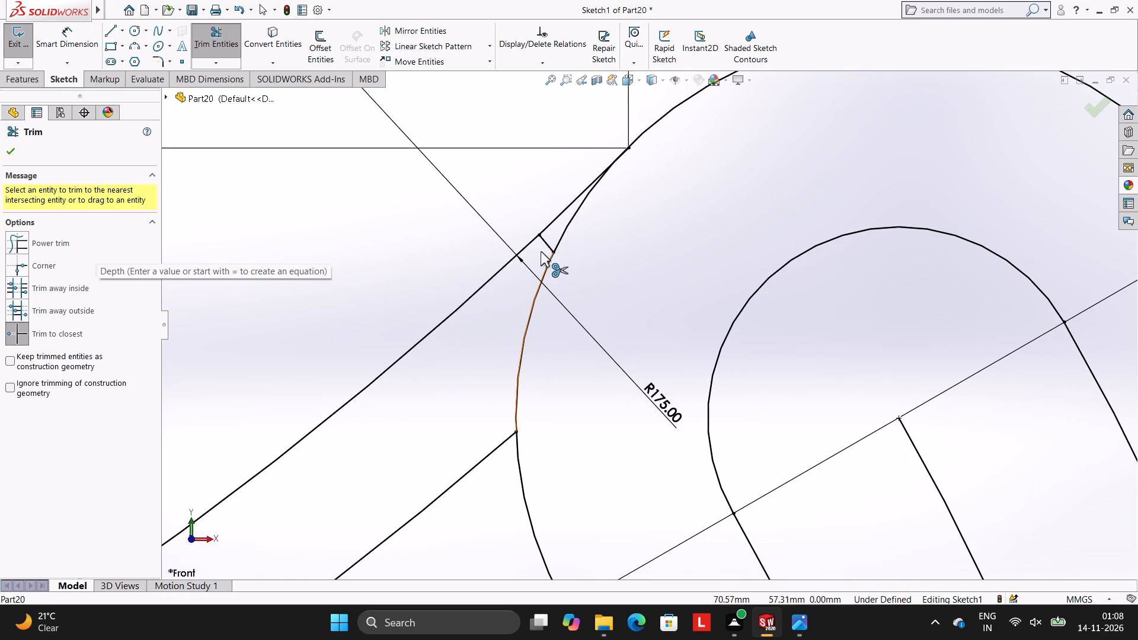
left_click(544, 242)
scroll(687, 356, "up", 9)
scroll(654, 399, "down", 1)
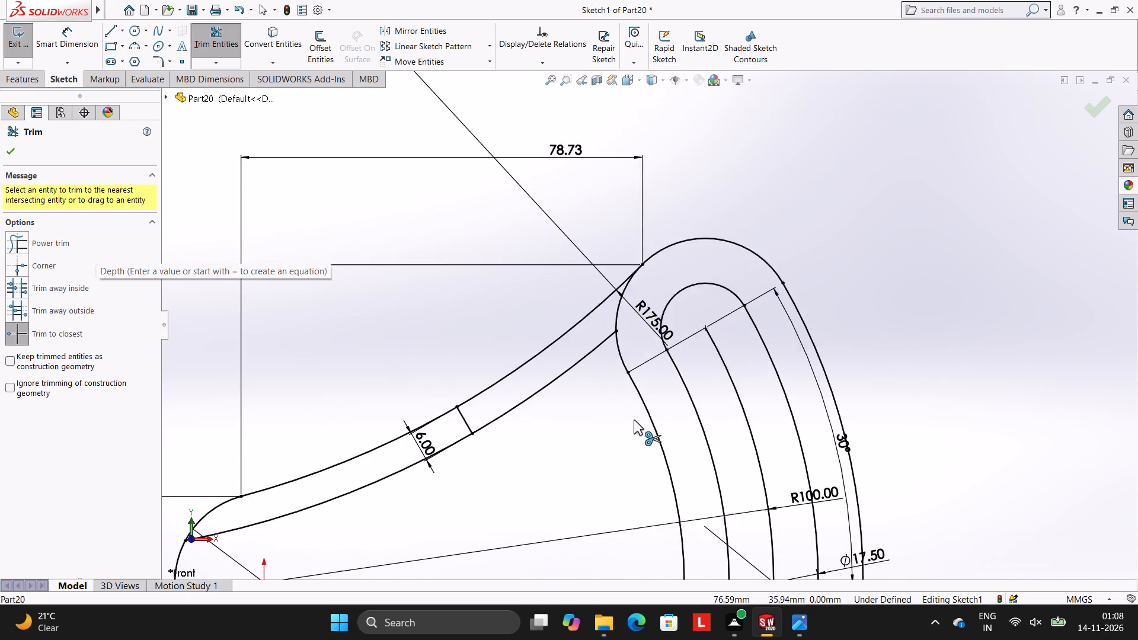
Trim away the short 6 mm line connecting the R175 arc and the inner arc.
scroll(628, 424, "up", 5)
scroll(625, 416, "down", 3)
scroll(606, 393, "up", 1)
scroll(603, 392, "down", 2)
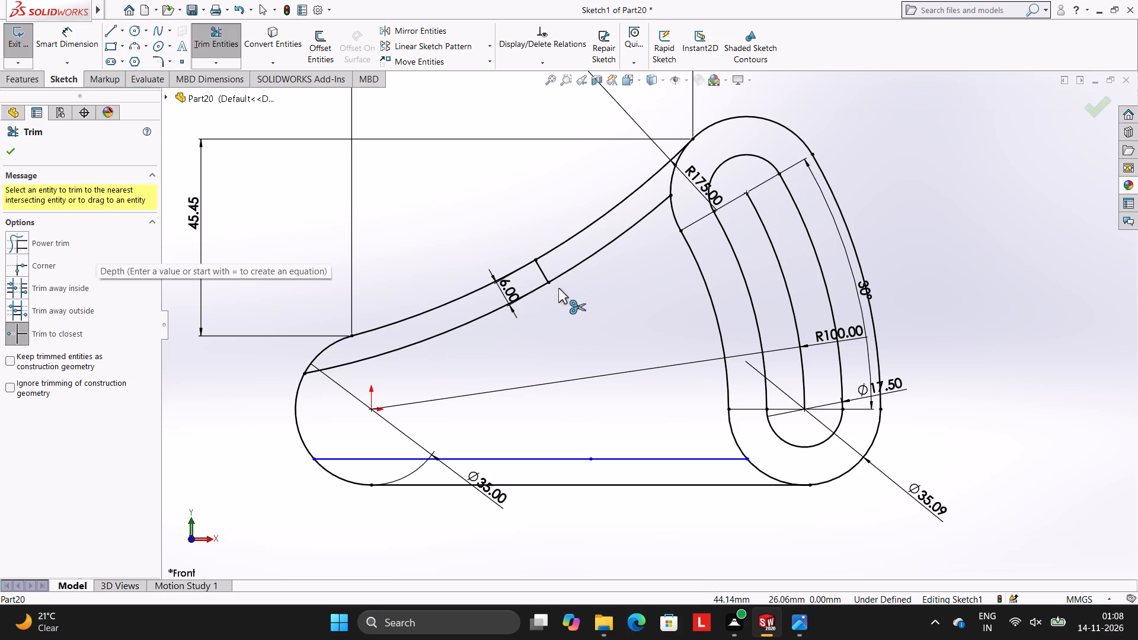
left_click(538, 268)
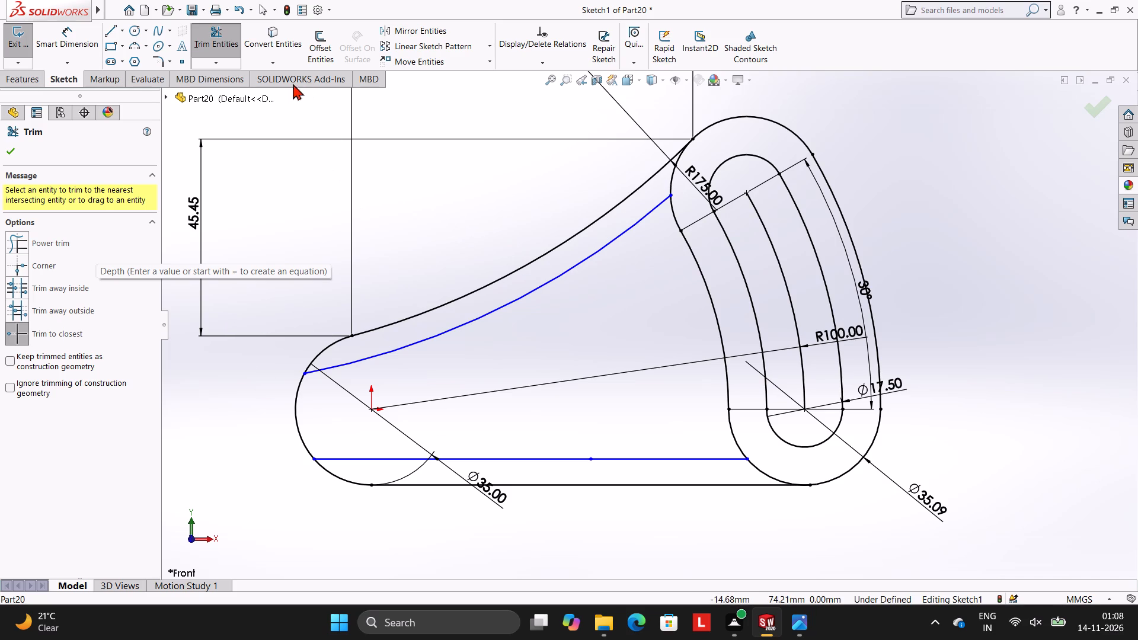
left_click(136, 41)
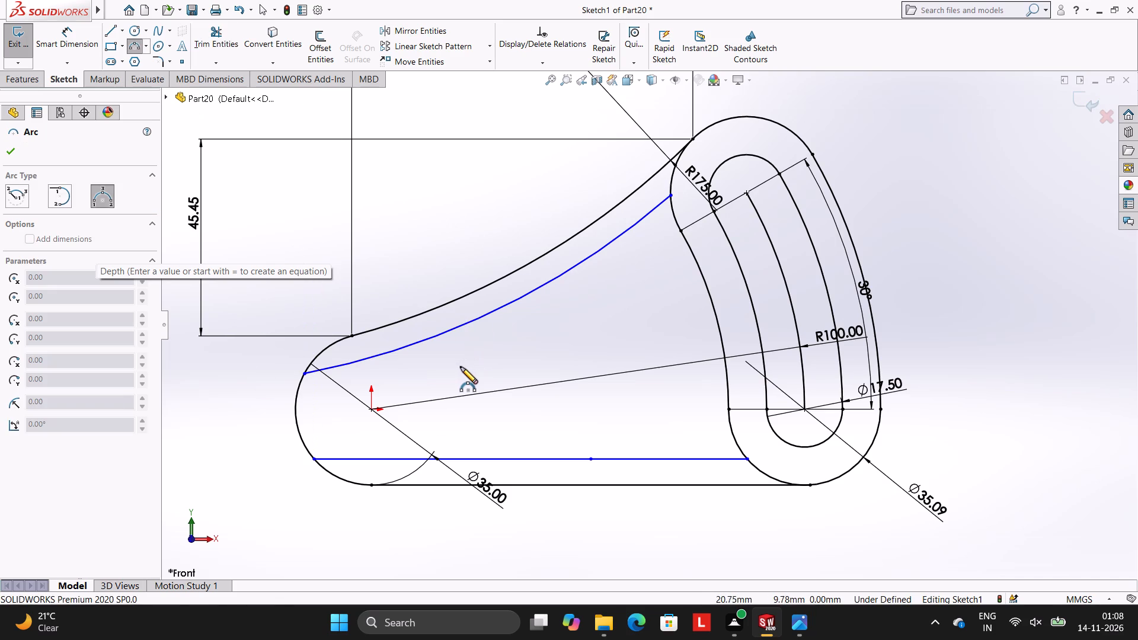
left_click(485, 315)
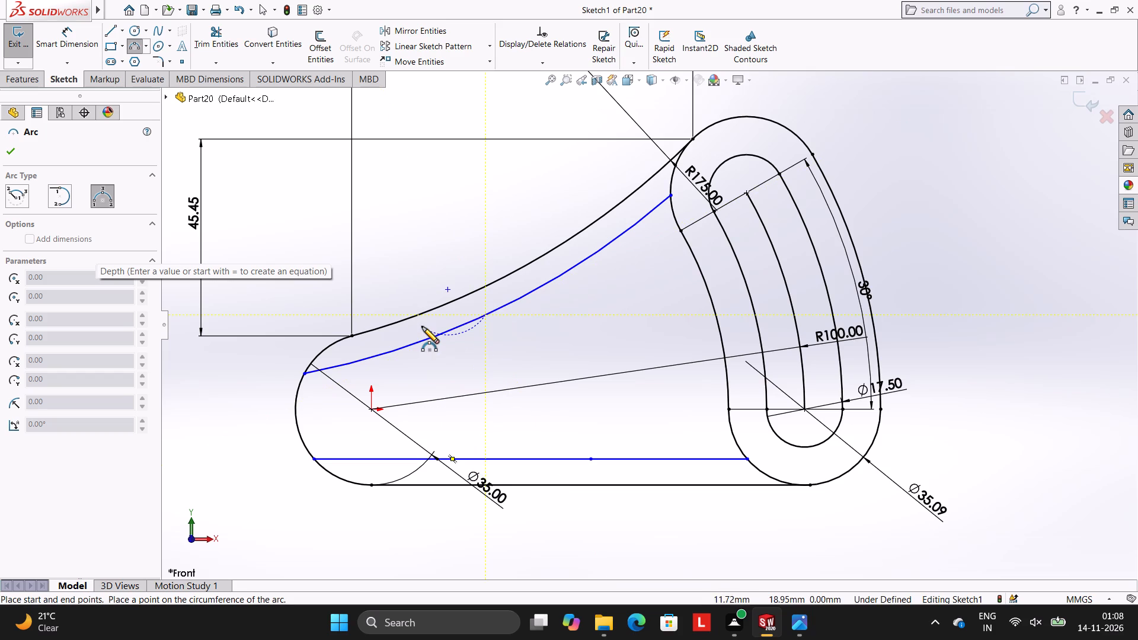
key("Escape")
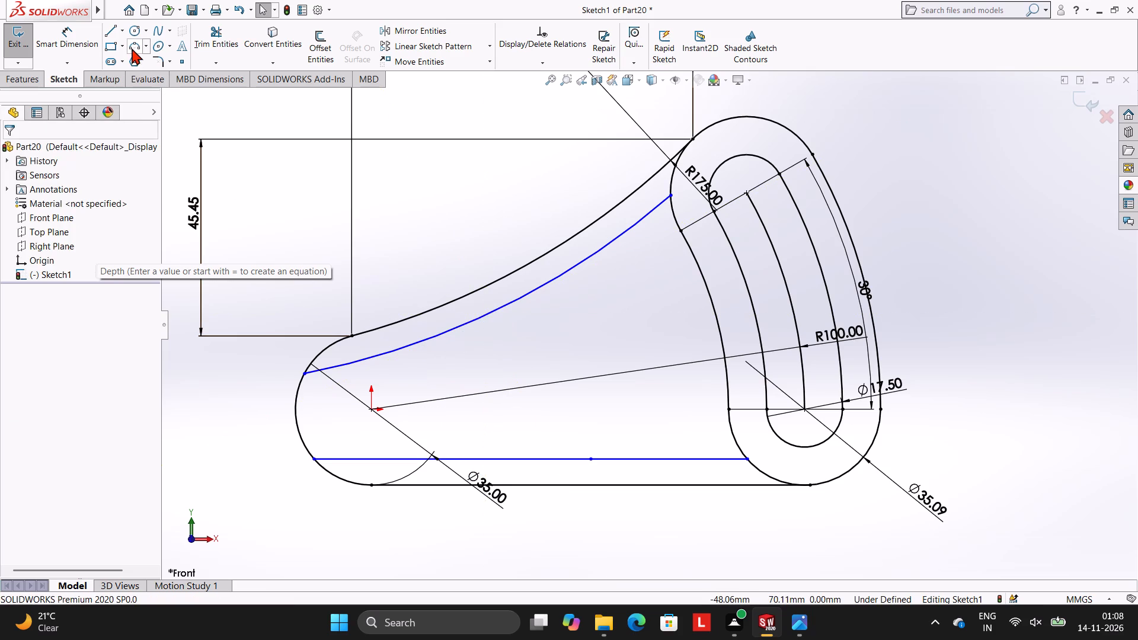
Sketch a 16 mm radius three-point arc from the lower inner horizontal line up to the inner arc, bulging toward the origin.
left_click(132, 48)
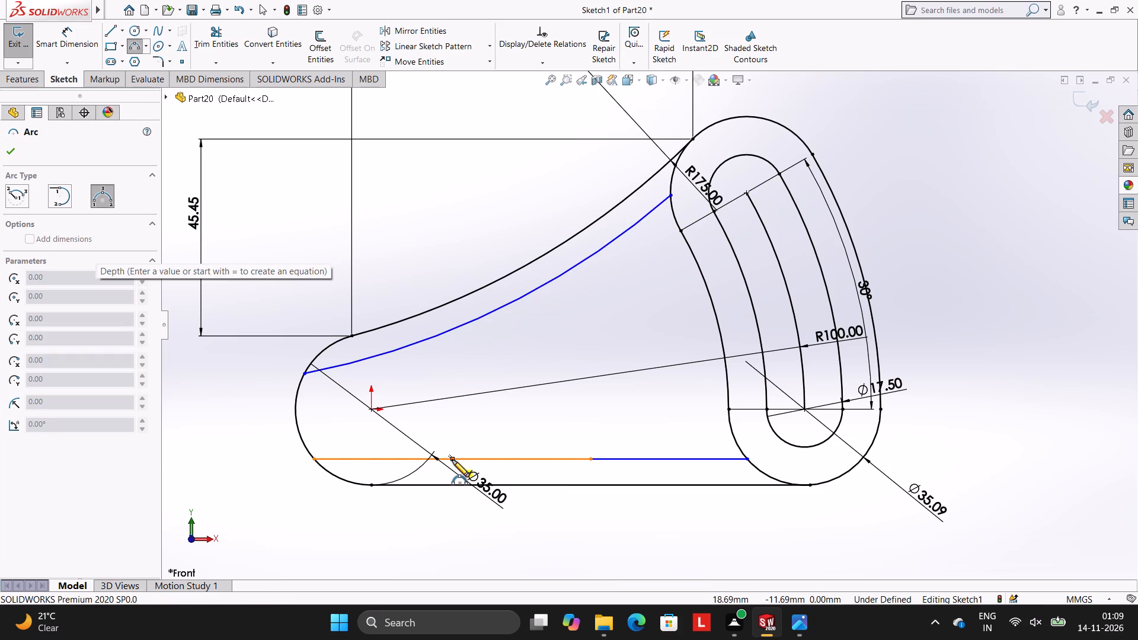
left_click(452, 460)
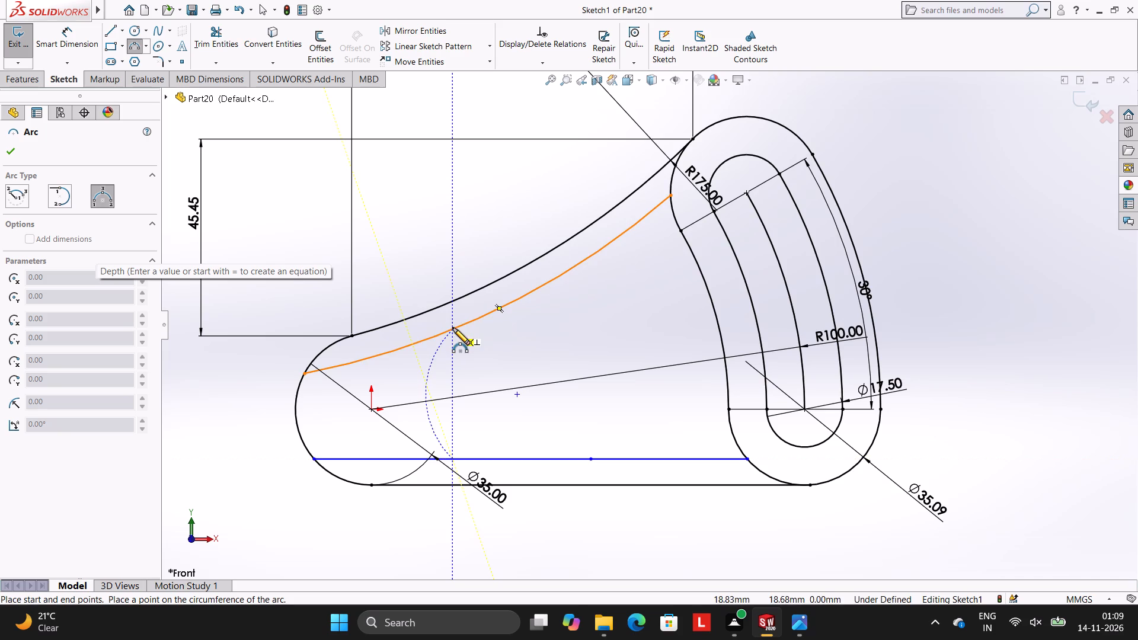
left_click(452, 327)
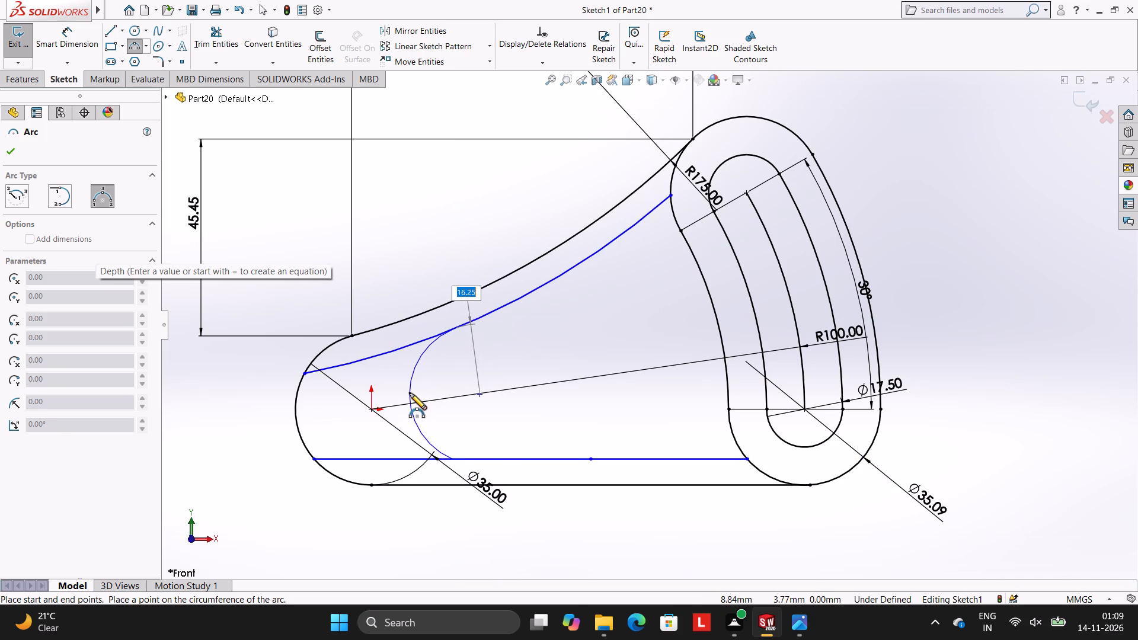
type("16")
key("Return")
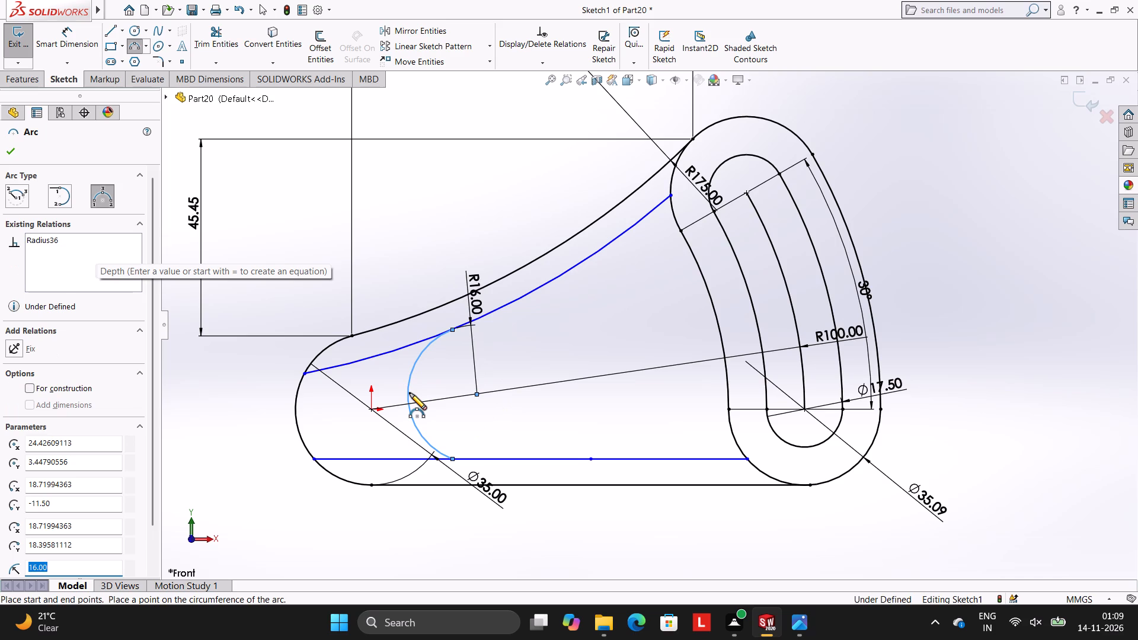
key("Escape")
key("Escape")
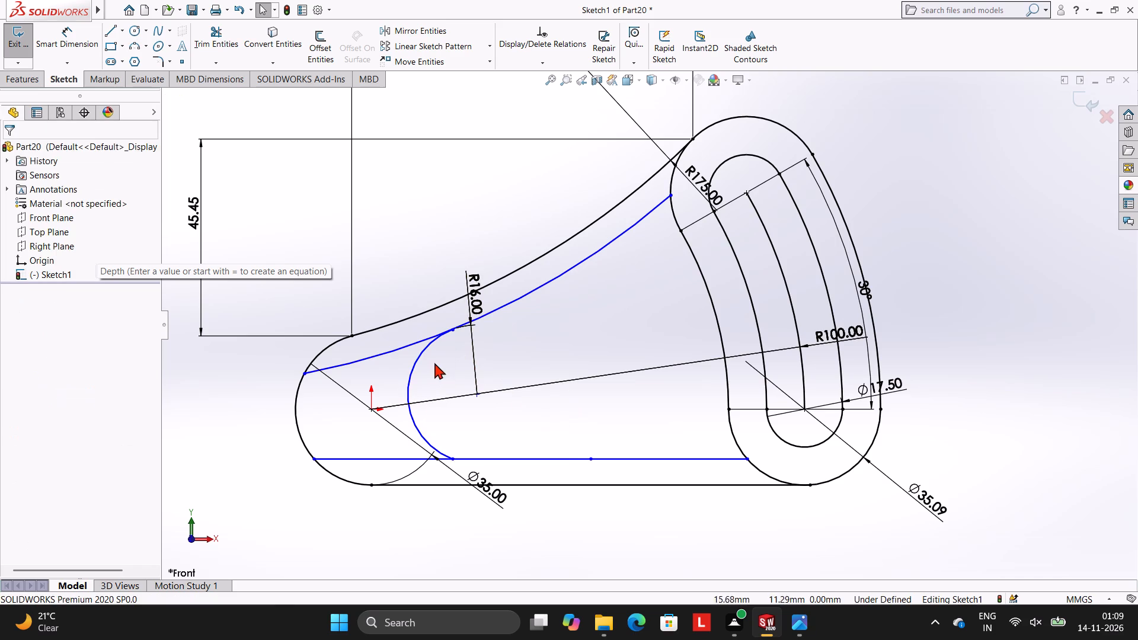
Make the R16 arc tangent to the upper inner arc and to the lower inner horizontal line.
left_click(415, 361)
left_click(493, 312, "ctrl")
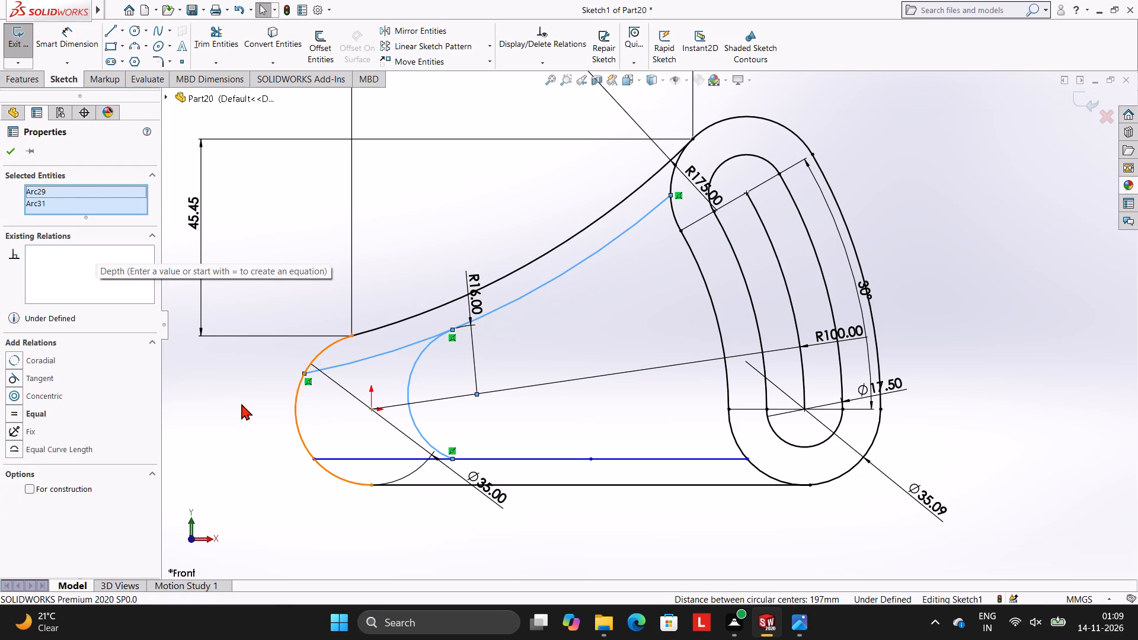
left_click(45, 374, "ctrl")
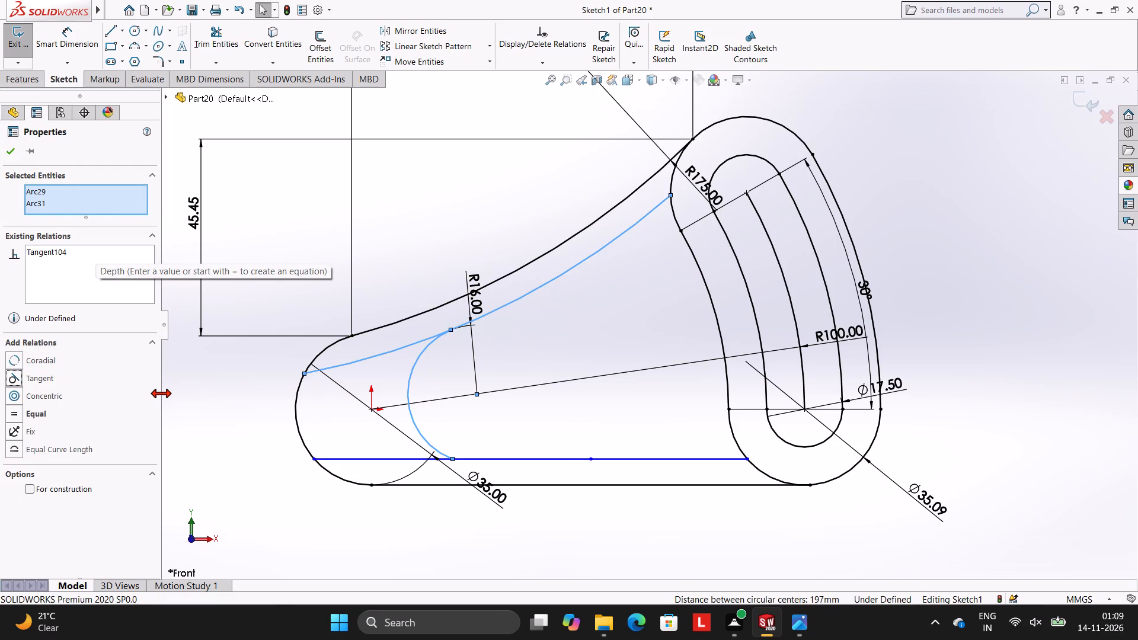
key("Escape")
key("Escape")
key("Escape")
left_click(416, 427)
left_click(469, 457, "ctrl")
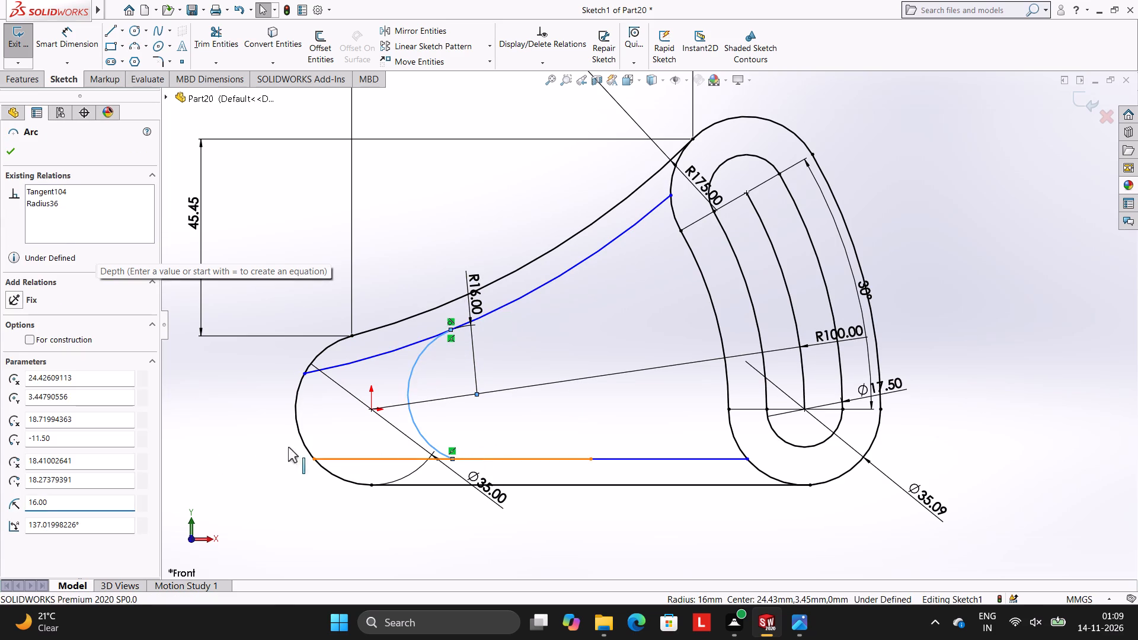
left_click(45, 360, "ctrl")
key("Escape")
key("Escape")
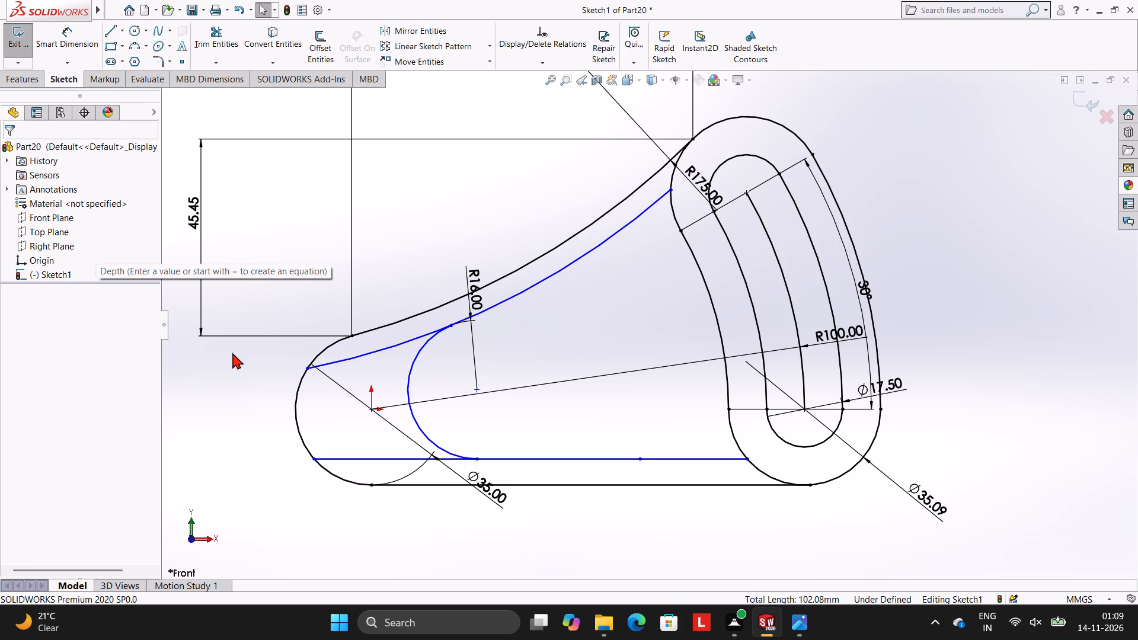
Trim the upper inner arc and the lower inner line back to the R16 arc's ends.
left_click(225, 47)
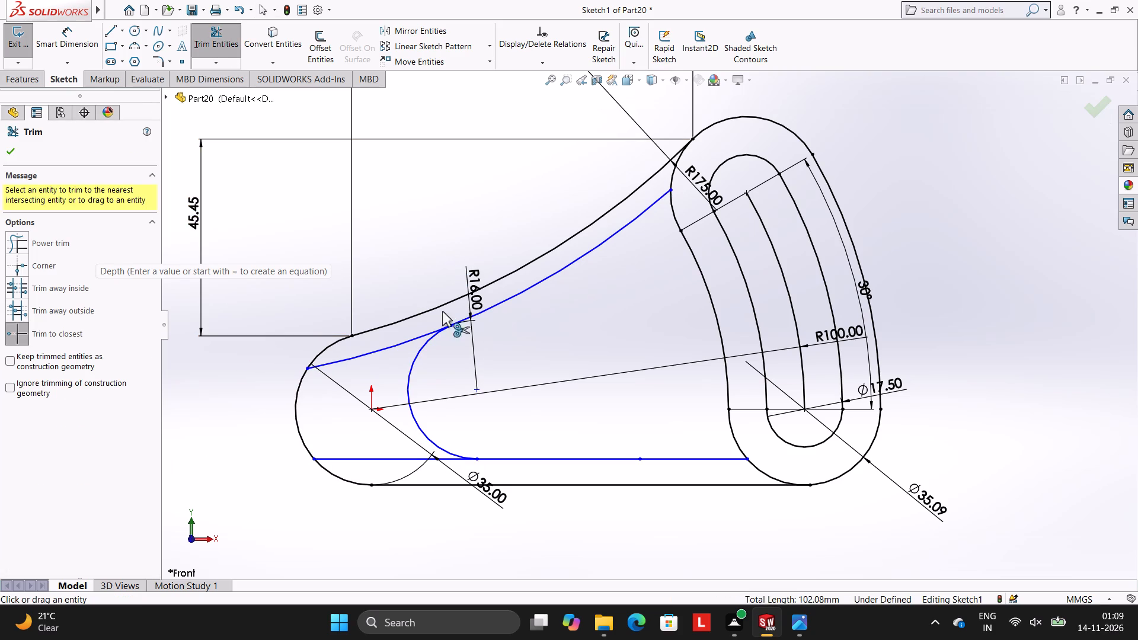
left_click(383, 351)
left_click(394, 460)
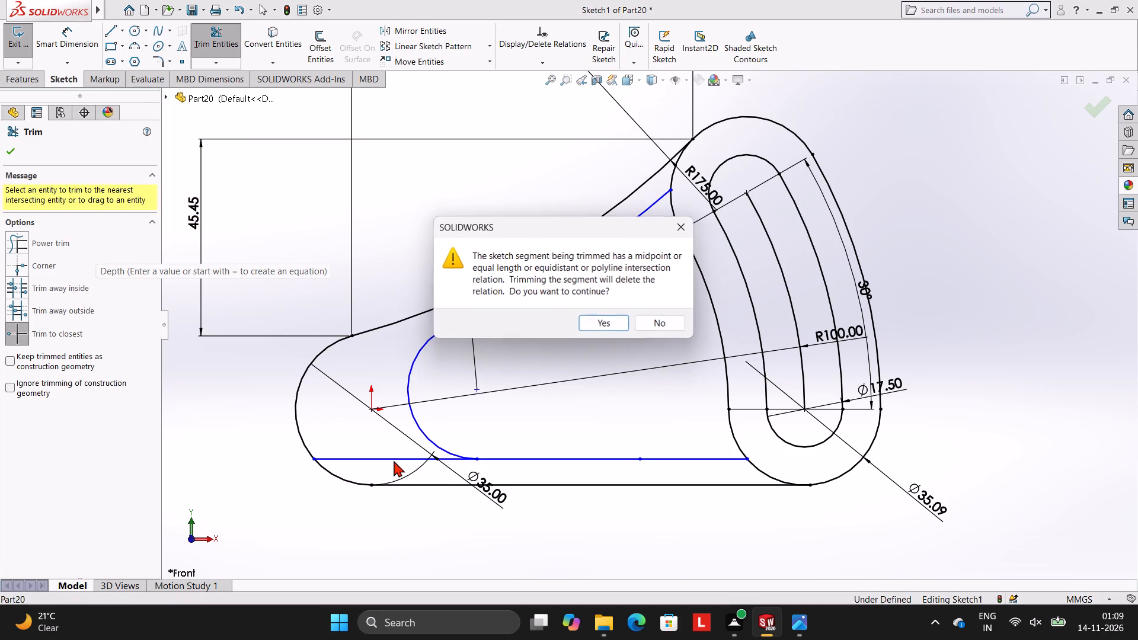
left_click(592, 324)
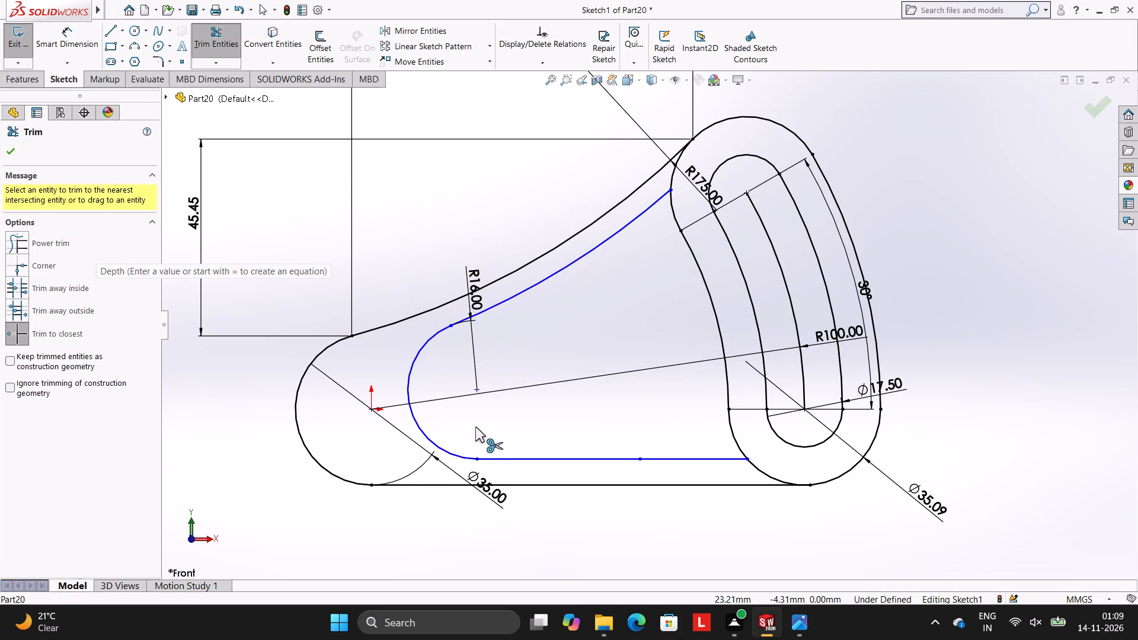
Add a radius dimension to the pocket's upper arc, keeping its current size.
scroll(615, 369, "up", 2)
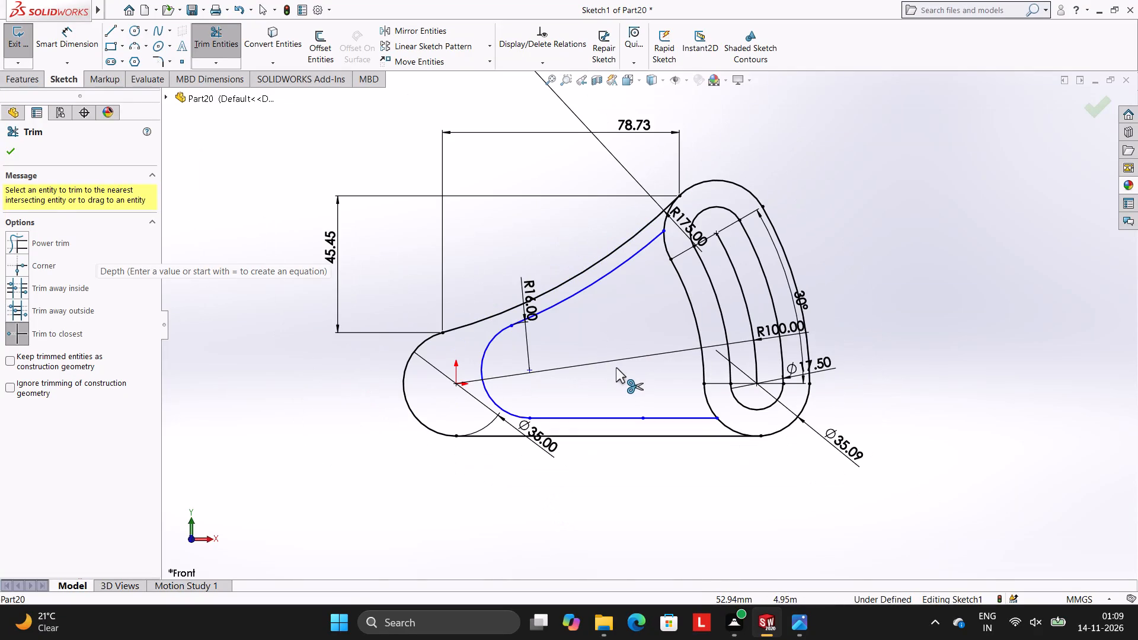
scroll(661, 355, "up", 1)
scroll(688, 305, "up", 2)
scroll(688, 303, "down", 3)
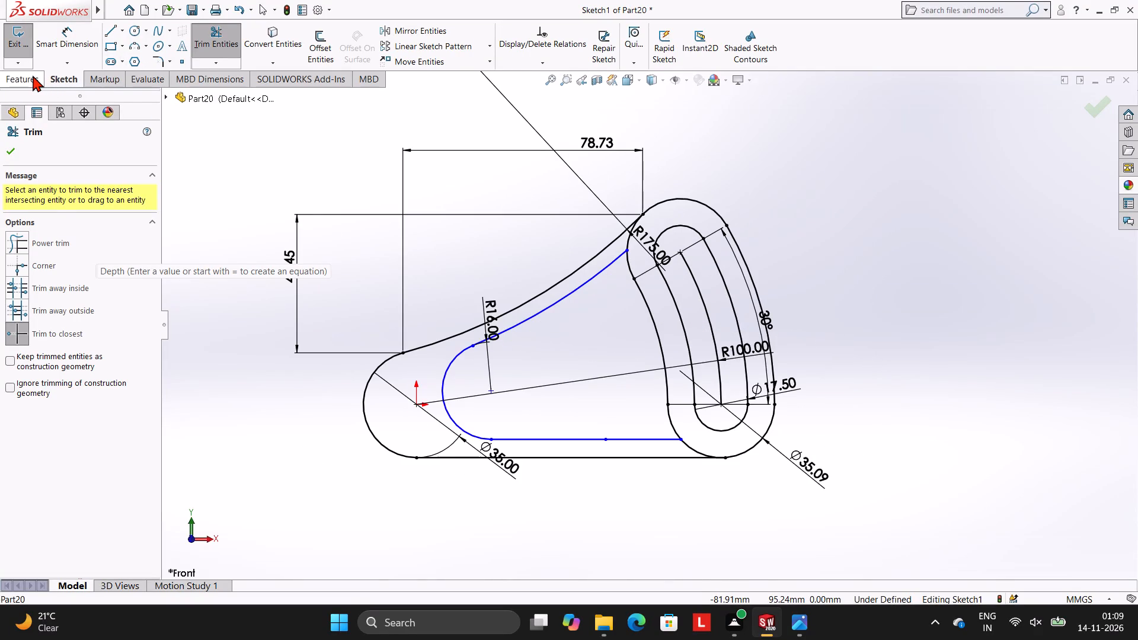
left_click(63, 45)
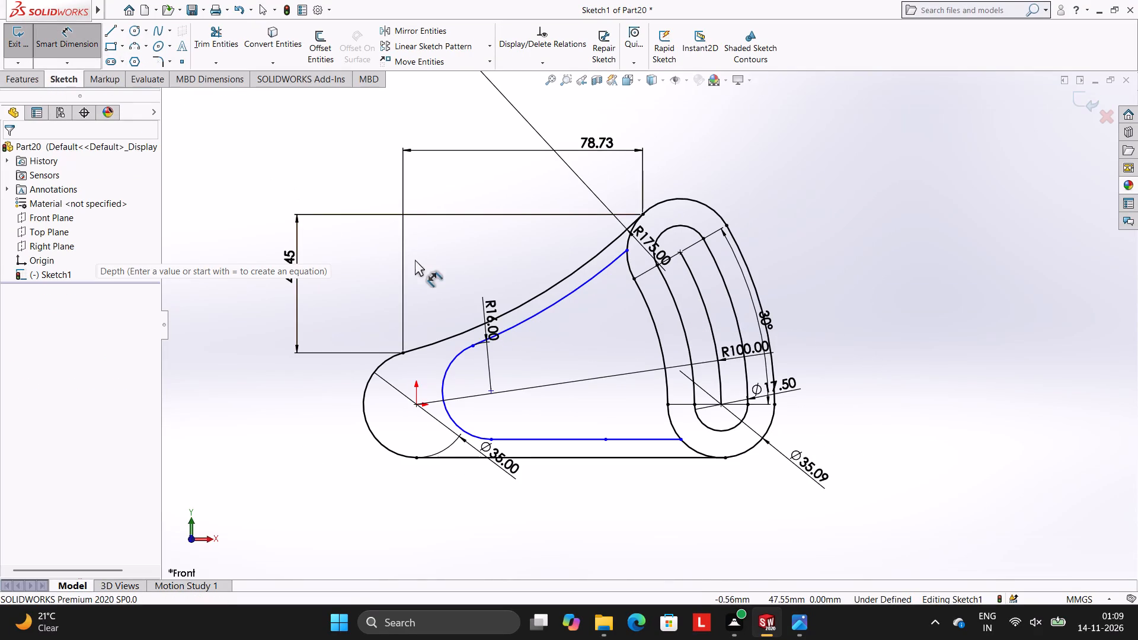
left_click(578, 290)
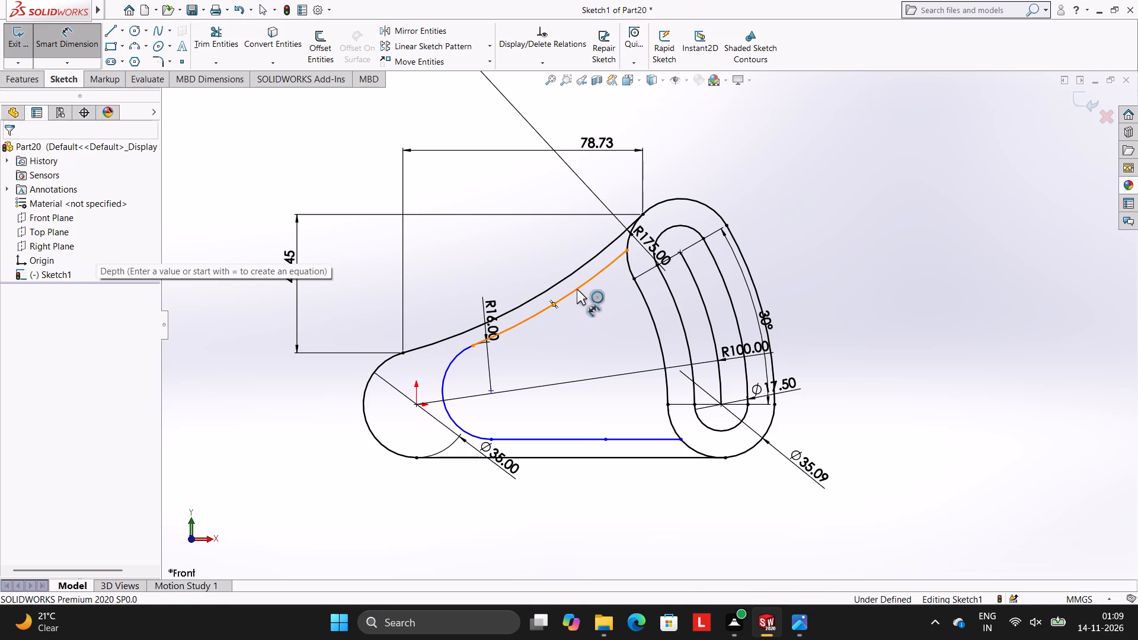
left_click(531, 256)
left_click(478, 236)
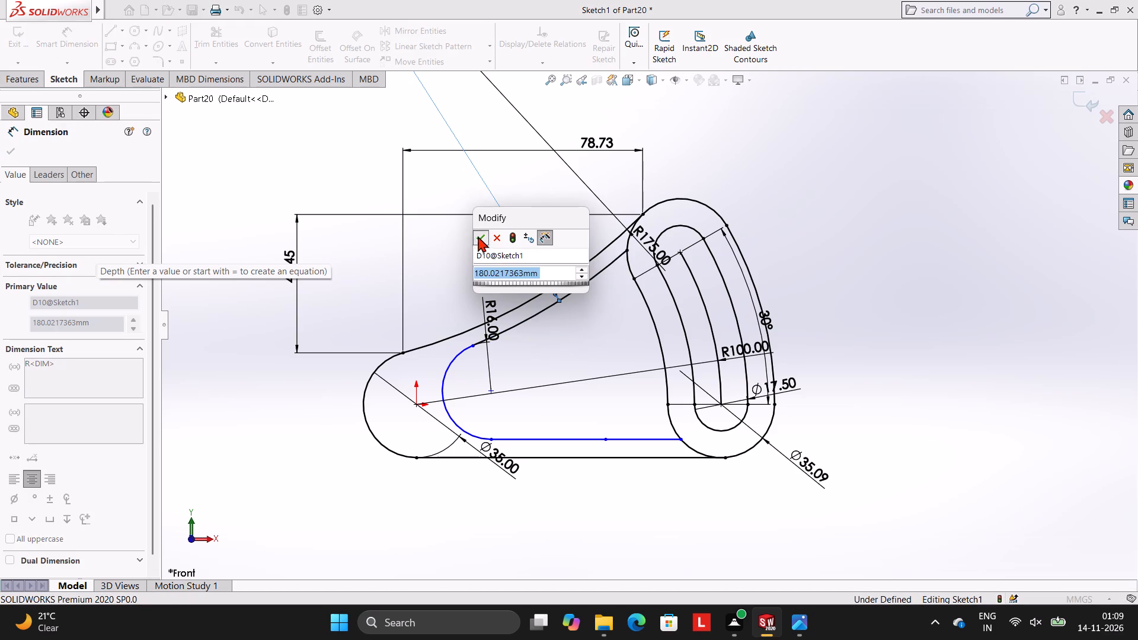
left_click(450, 235)
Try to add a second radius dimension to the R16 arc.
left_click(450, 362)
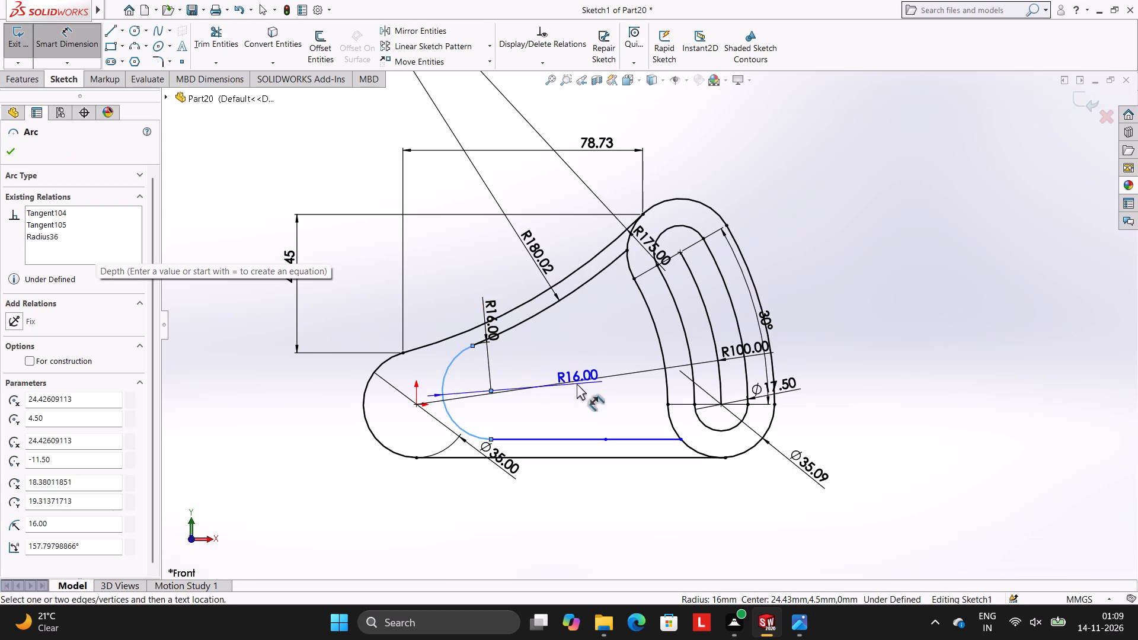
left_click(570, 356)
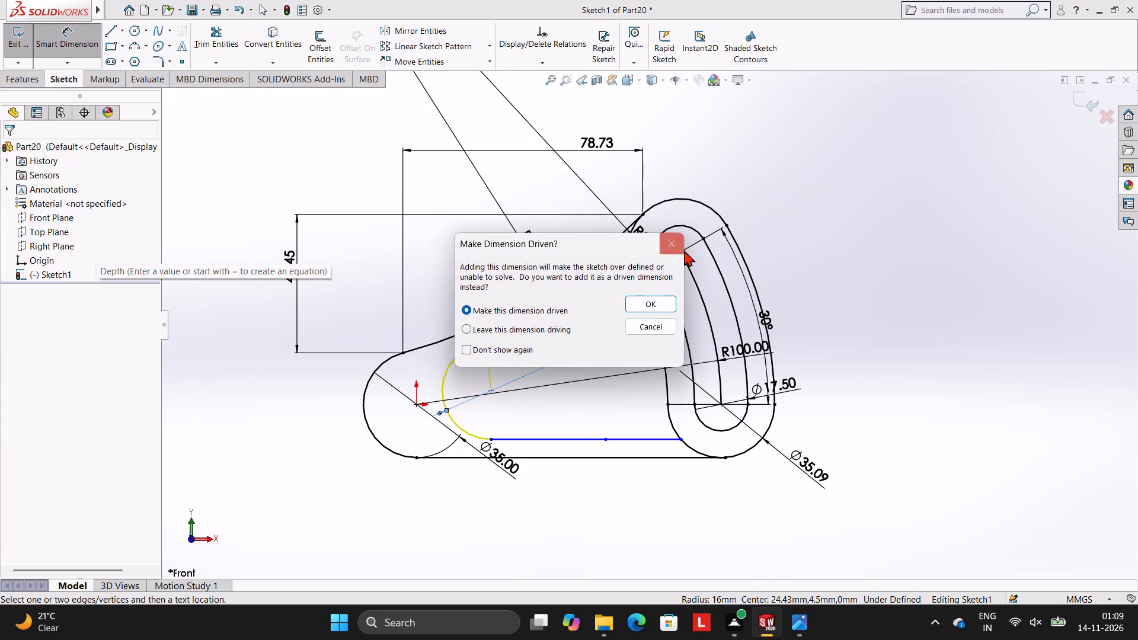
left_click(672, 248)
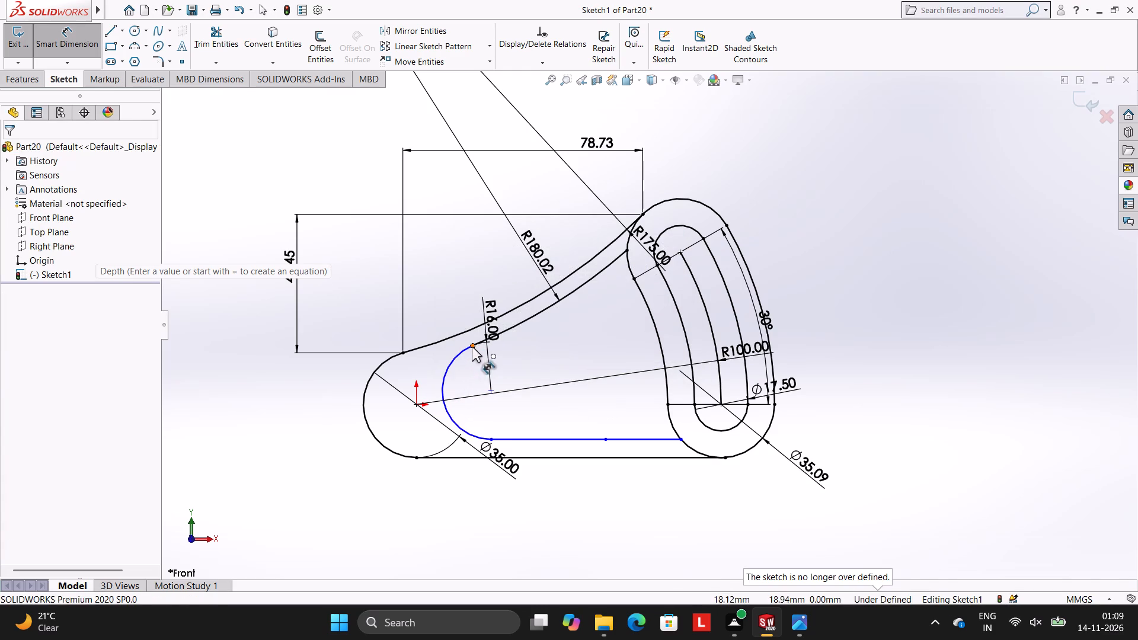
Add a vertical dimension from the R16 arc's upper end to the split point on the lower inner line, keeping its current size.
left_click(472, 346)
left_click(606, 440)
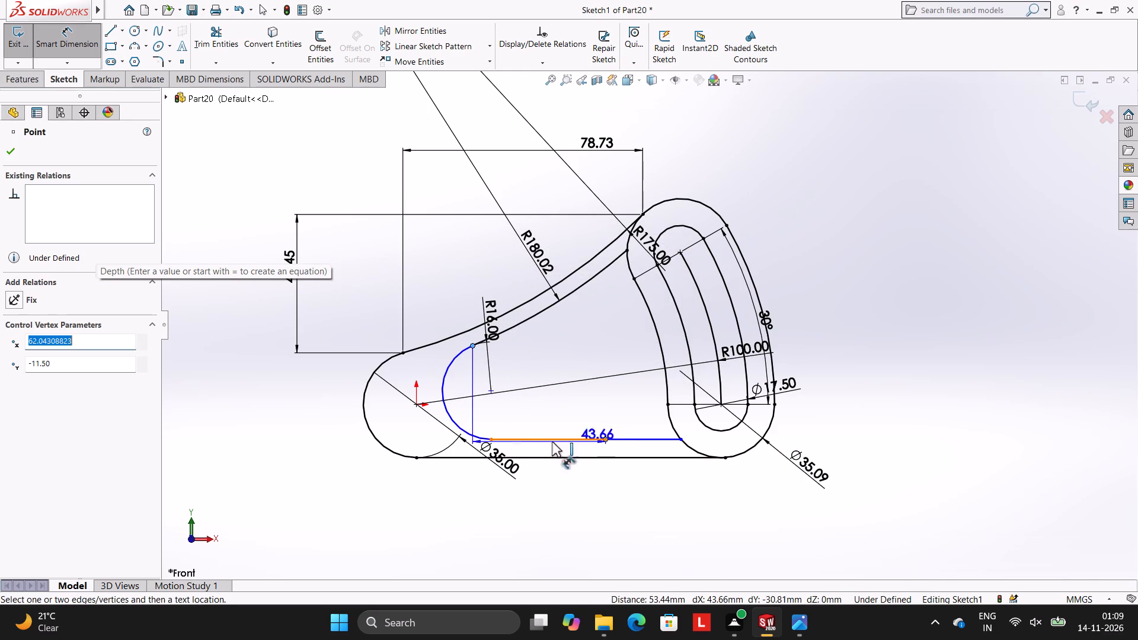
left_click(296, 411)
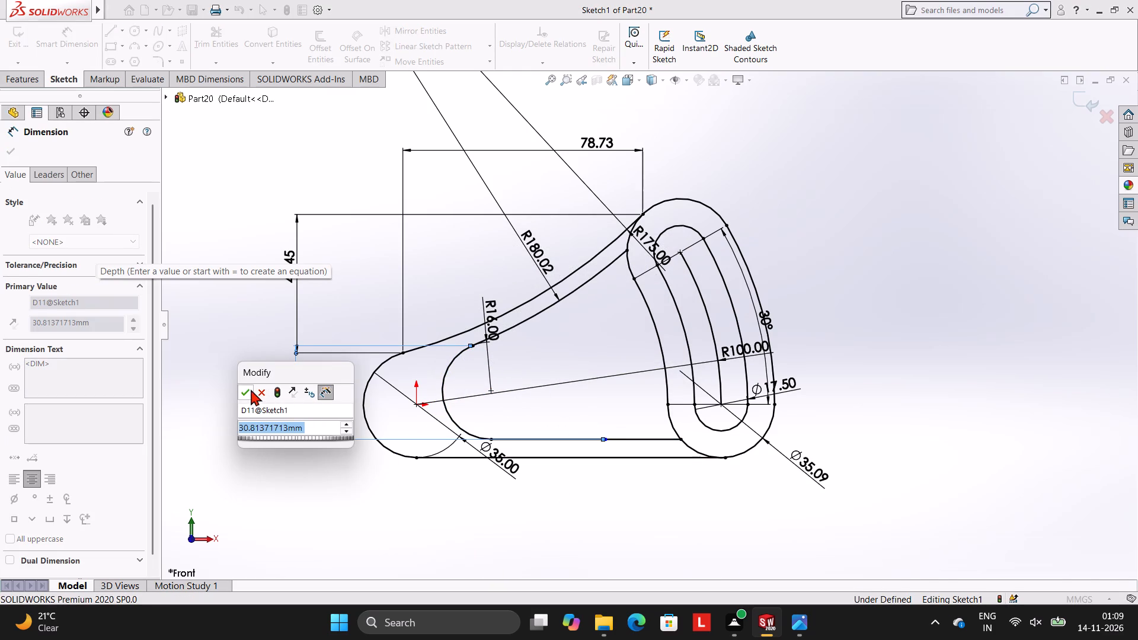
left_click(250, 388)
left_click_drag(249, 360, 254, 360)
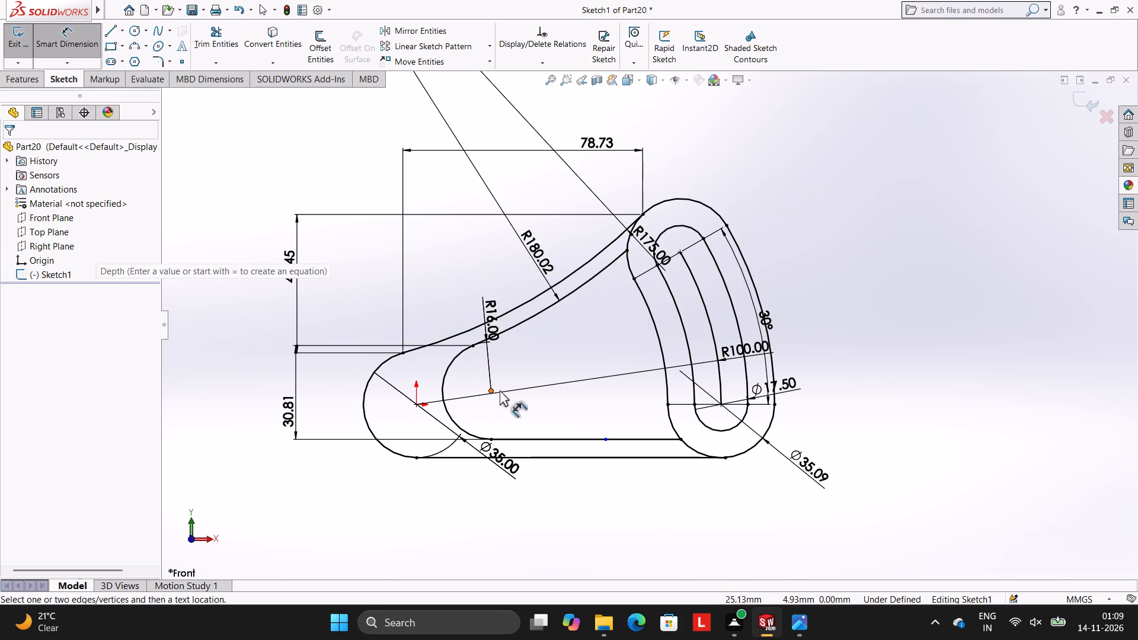
Trim away both segments of the pocket's lower inner line.
scroll(522, 394, "down", 1)
scroll(645, 427, "up", 1)
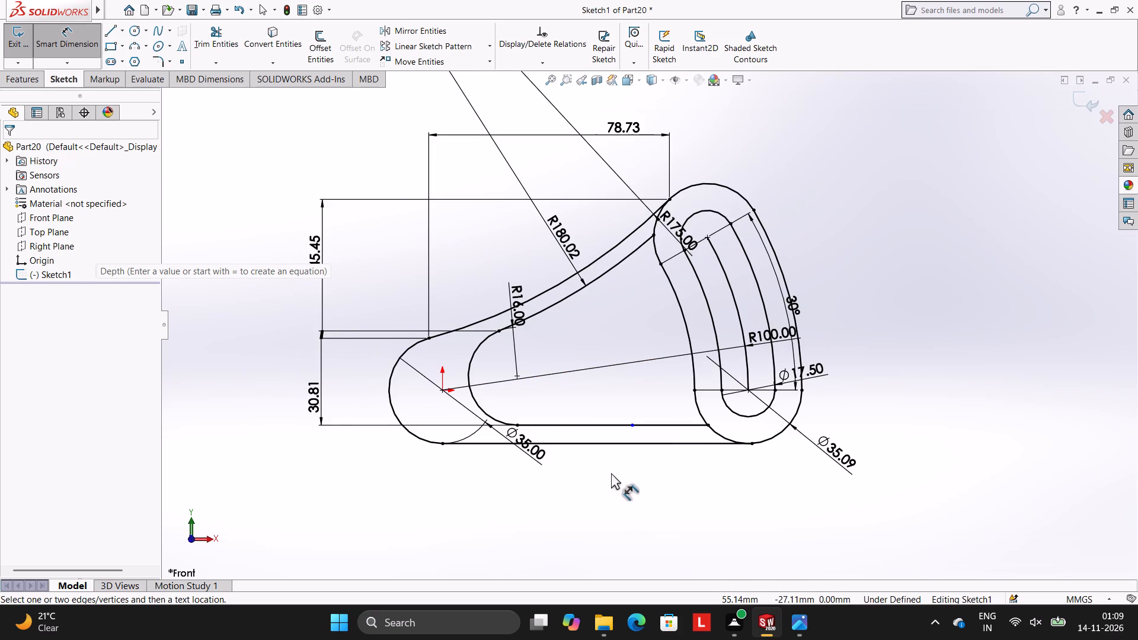
left_click(229, 47)
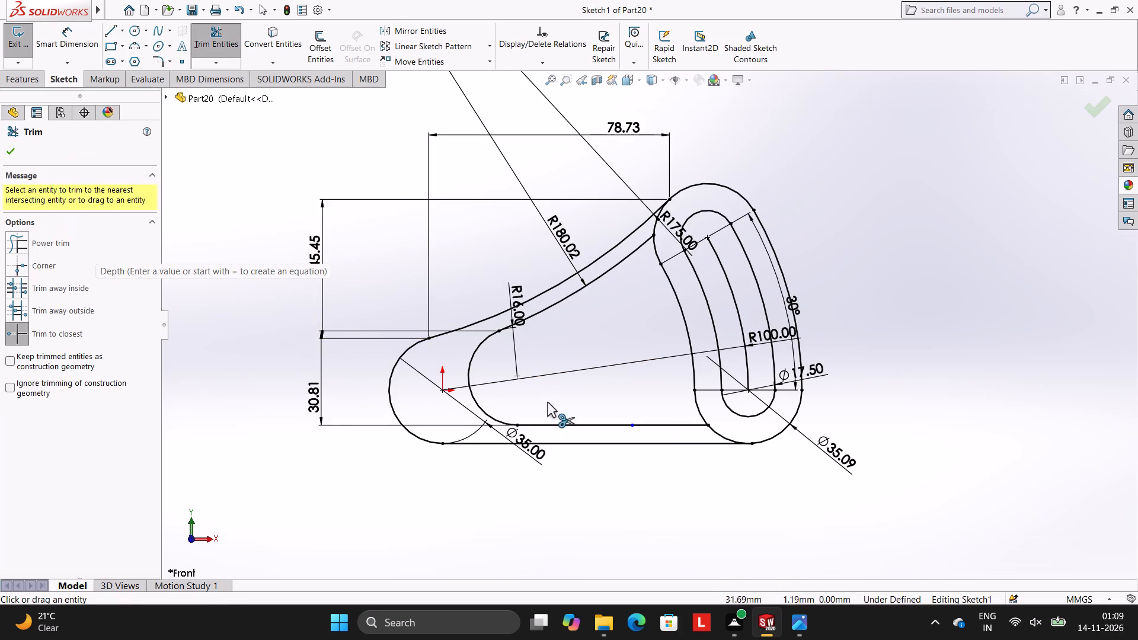
scroll(570, 430, "down", 2)
left_click(678, 411)
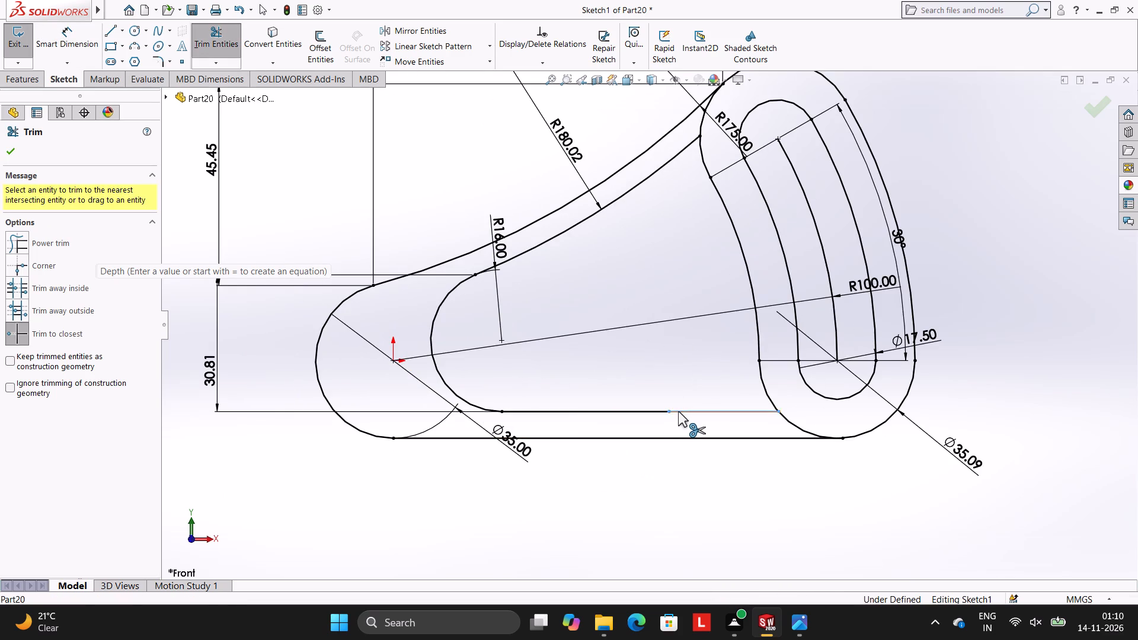
left_click(663, 411)
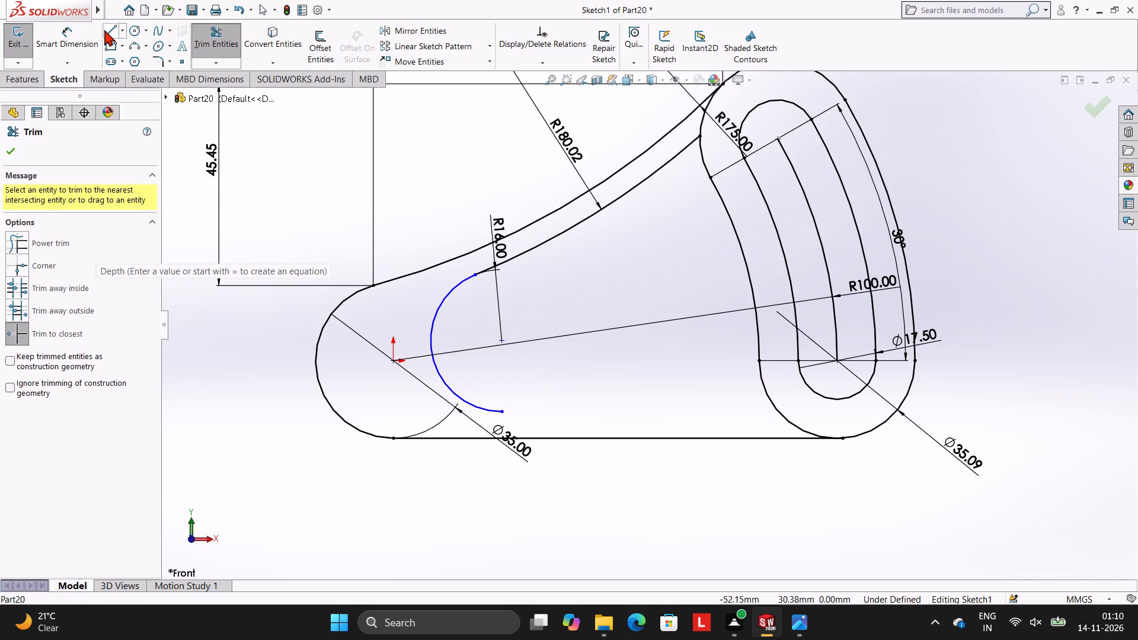
Draw one horizontal line about 62 mm long from the R16 arc's lower end to the slot's outer outline.
left_click(106, 30)
left_click(501, 410)
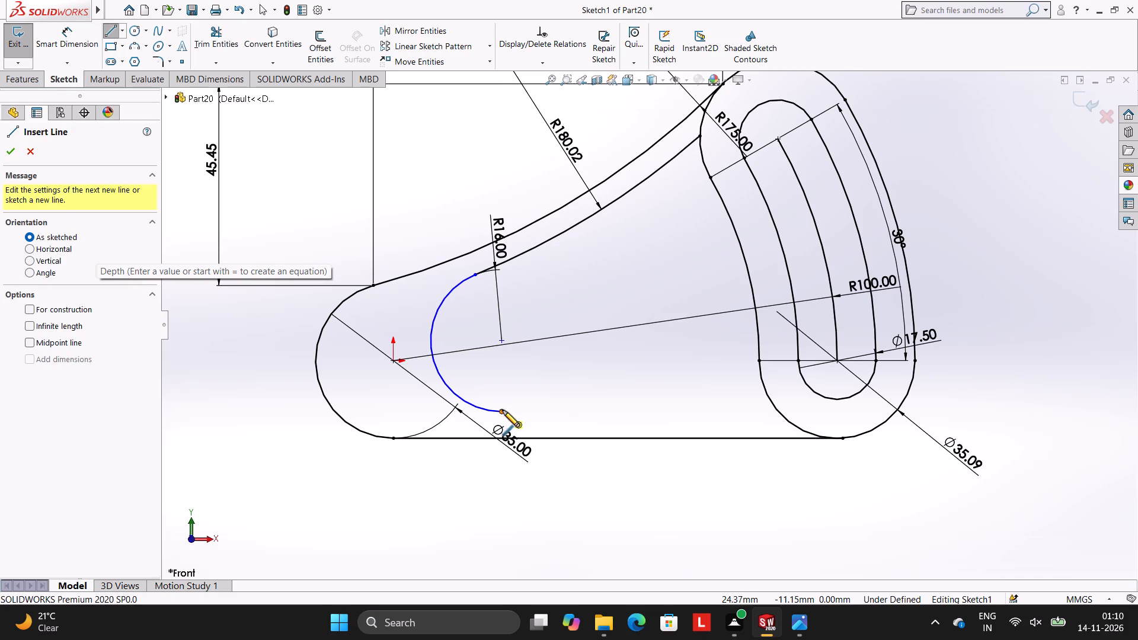
left_click(778, 410)
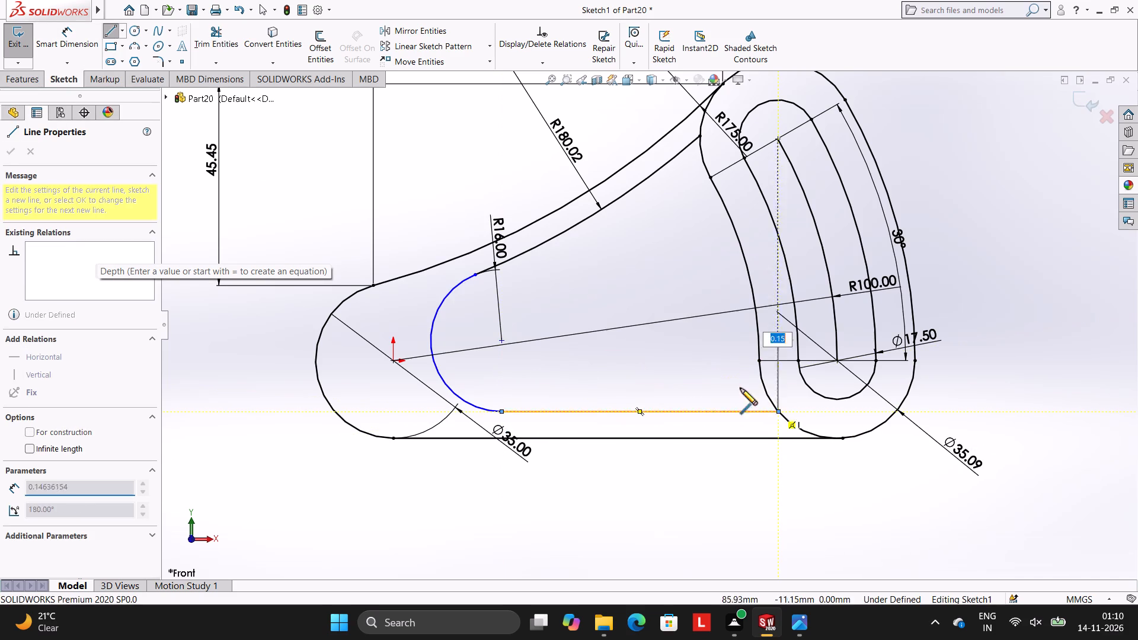
key("Escape")
key("Escape")
key("Escape")
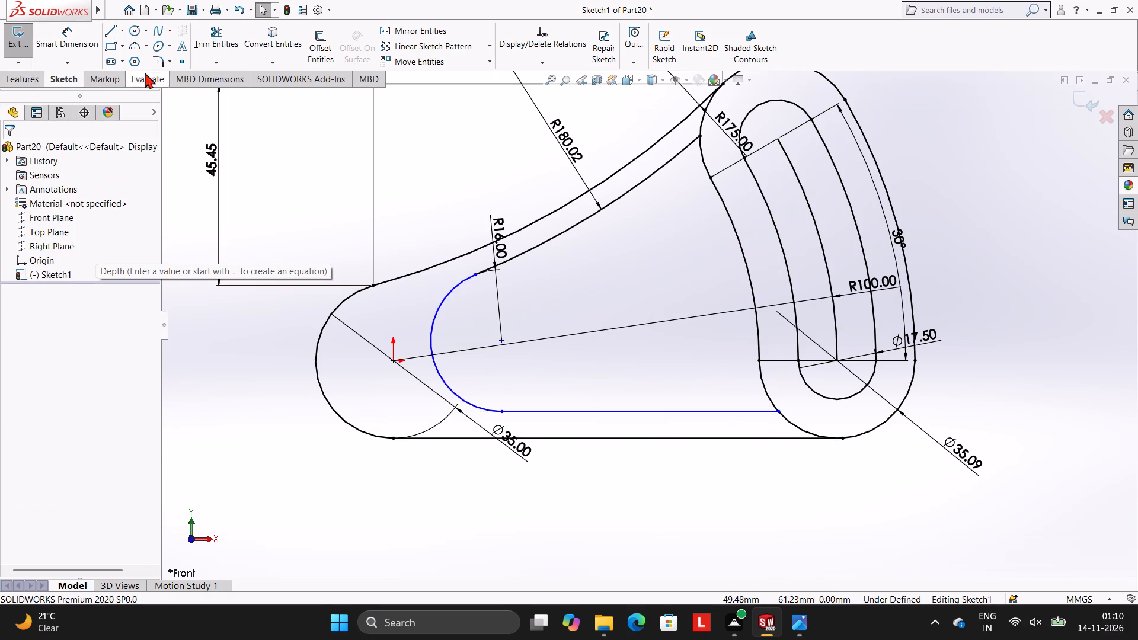
Add a vertical dimension between the pocket's lower line and the outline's bottom line, keeping its current size.
left_click(89, 49)
left_click(599, 413)
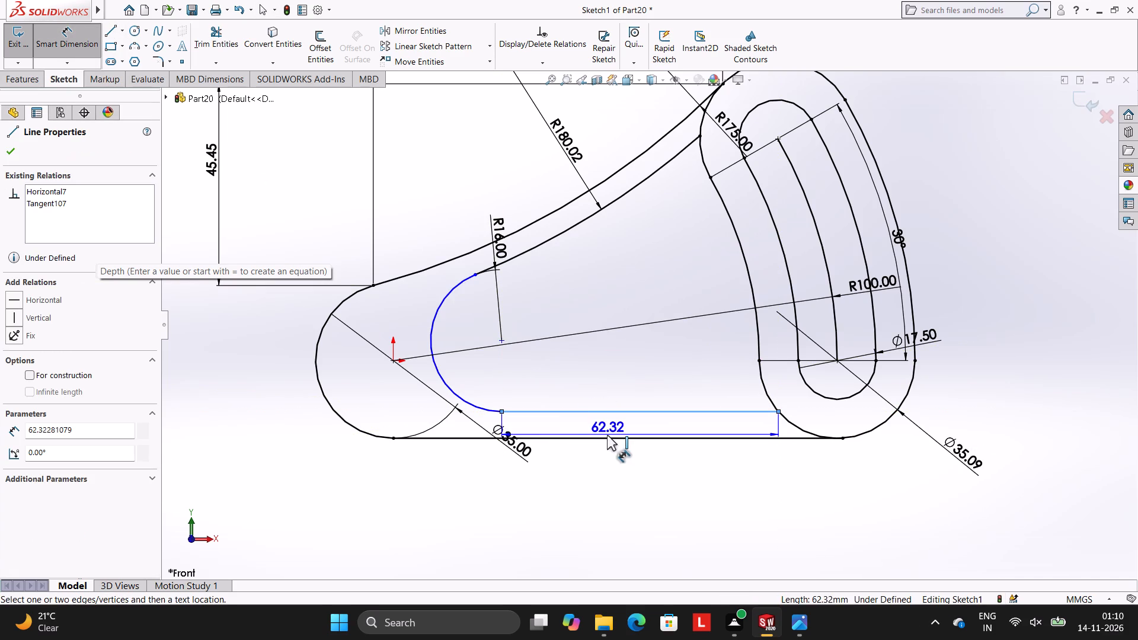
left_click(606, 436)
left_click(280, 436)
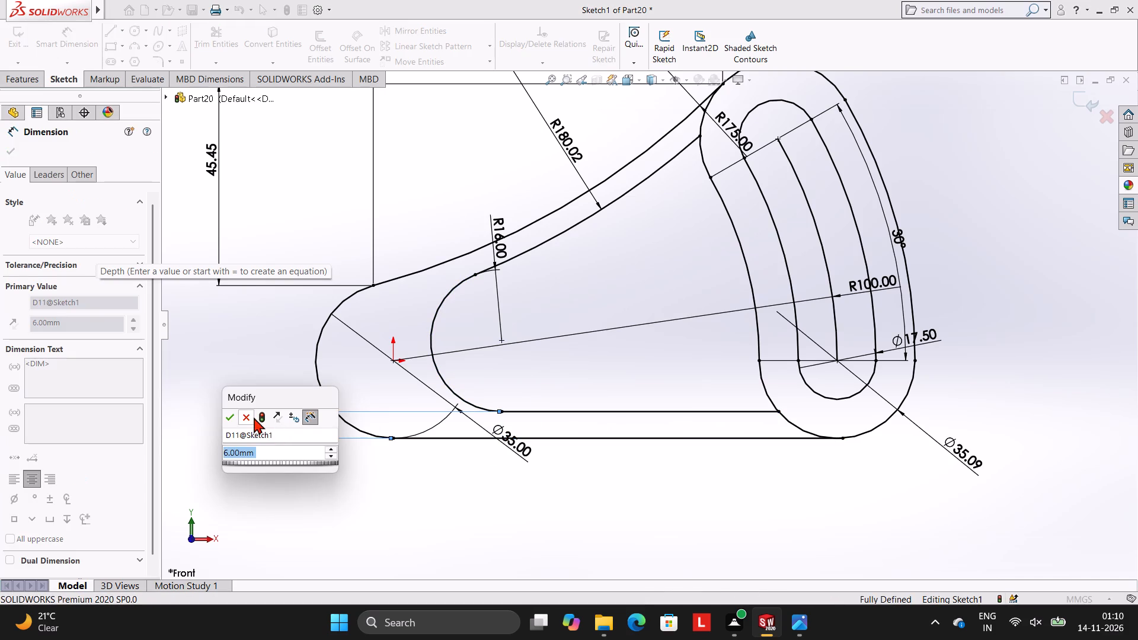
left_click(228, 415)
left_click(238, 353)
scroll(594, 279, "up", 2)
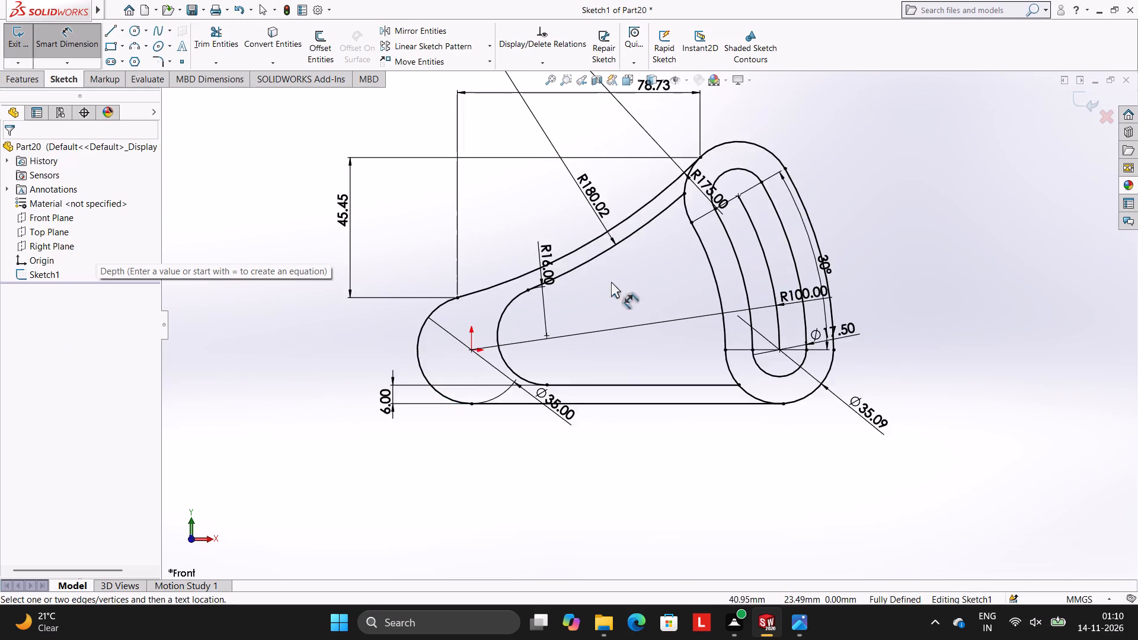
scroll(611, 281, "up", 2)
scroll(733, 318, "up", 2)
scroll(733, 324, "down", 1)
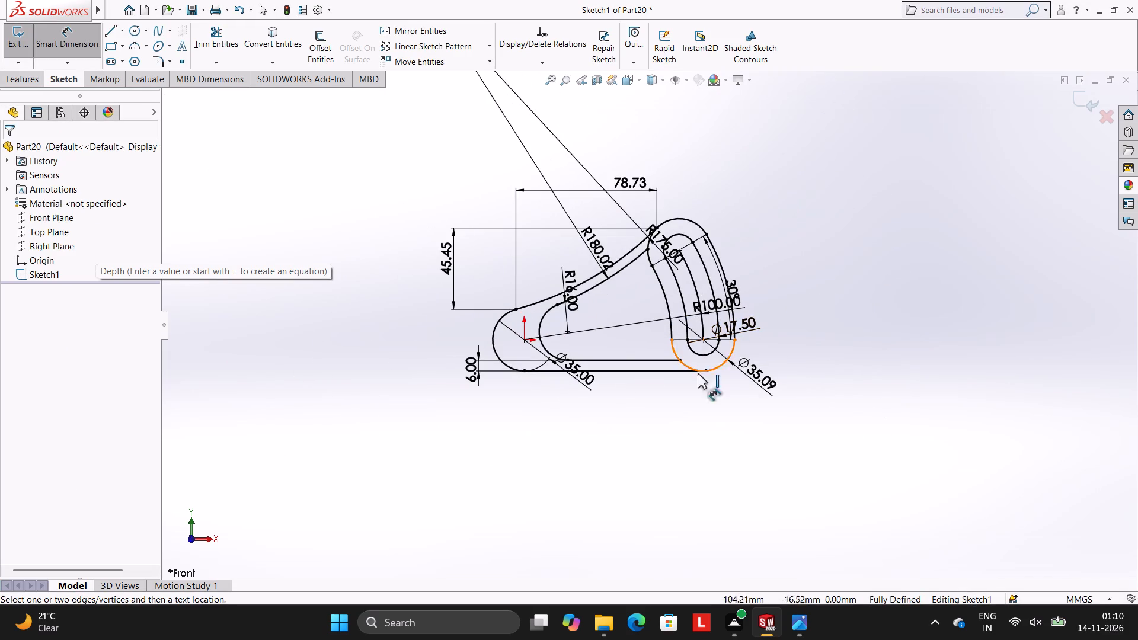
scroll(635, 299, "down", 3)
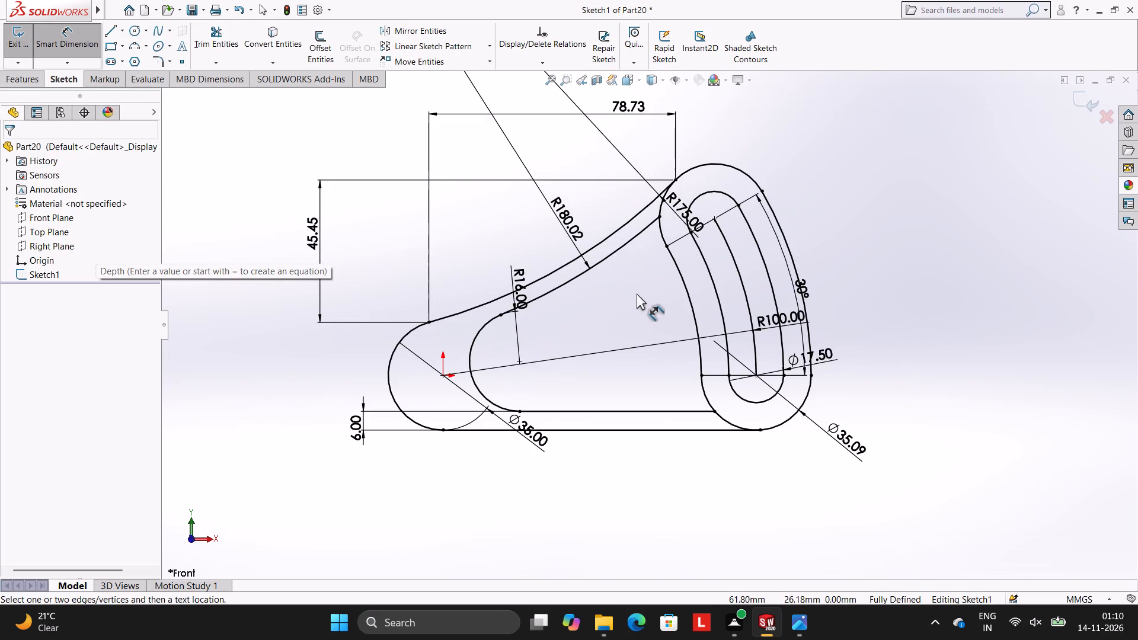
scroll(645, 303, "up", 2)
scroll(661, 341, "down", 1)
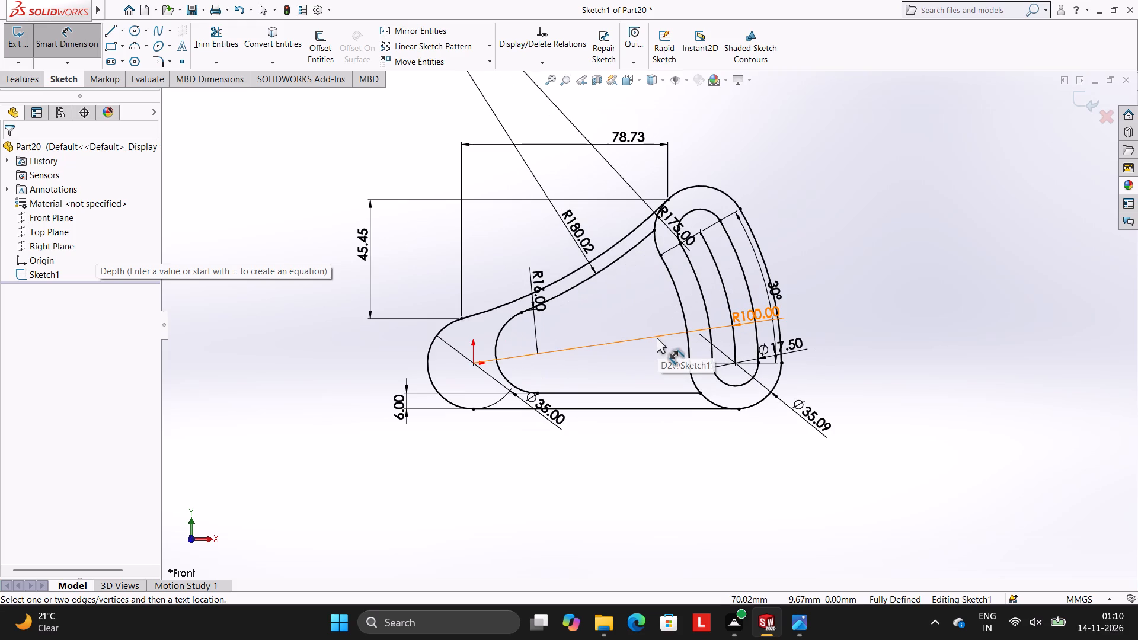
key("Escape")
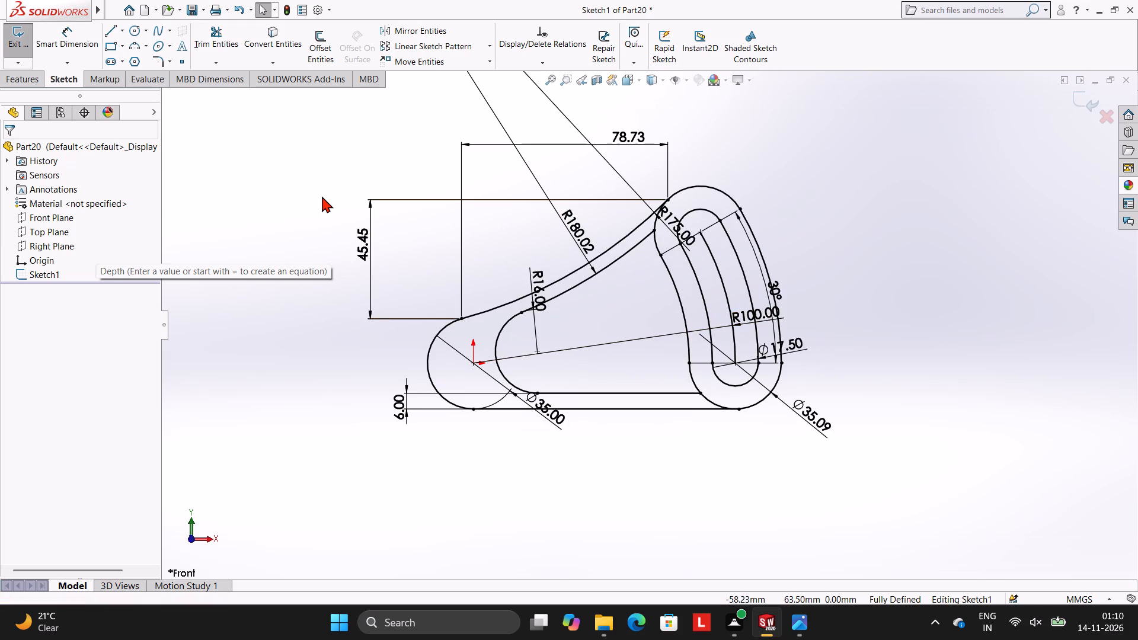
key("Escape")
Trim away the R16 arc that closes the pocket near the origin.
left_click(210, 43)
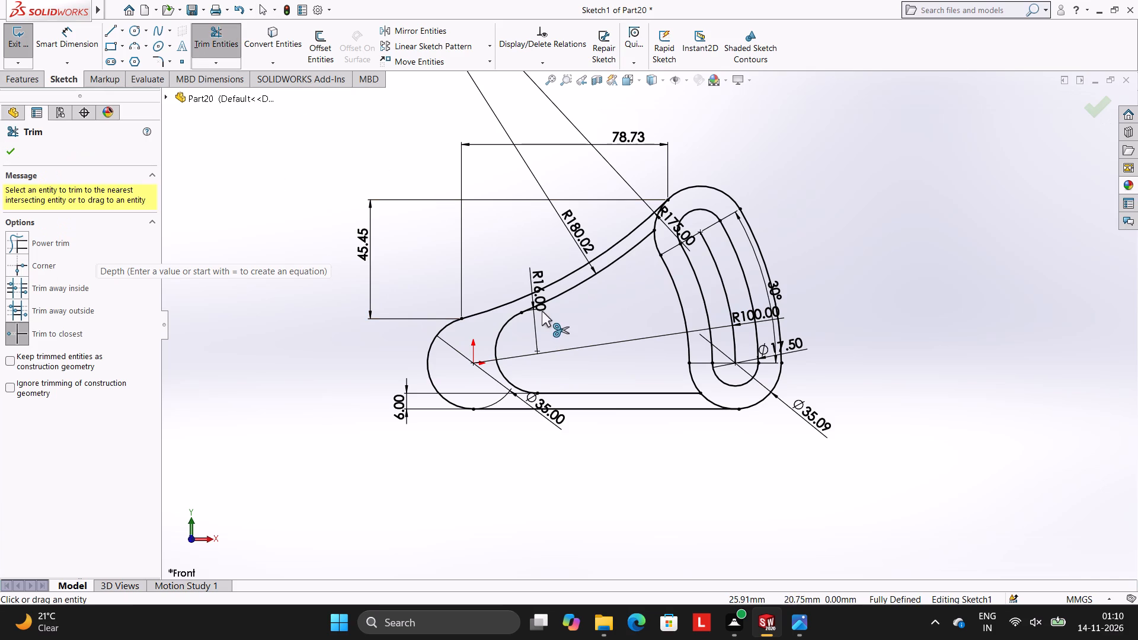
left_click(504, 324)
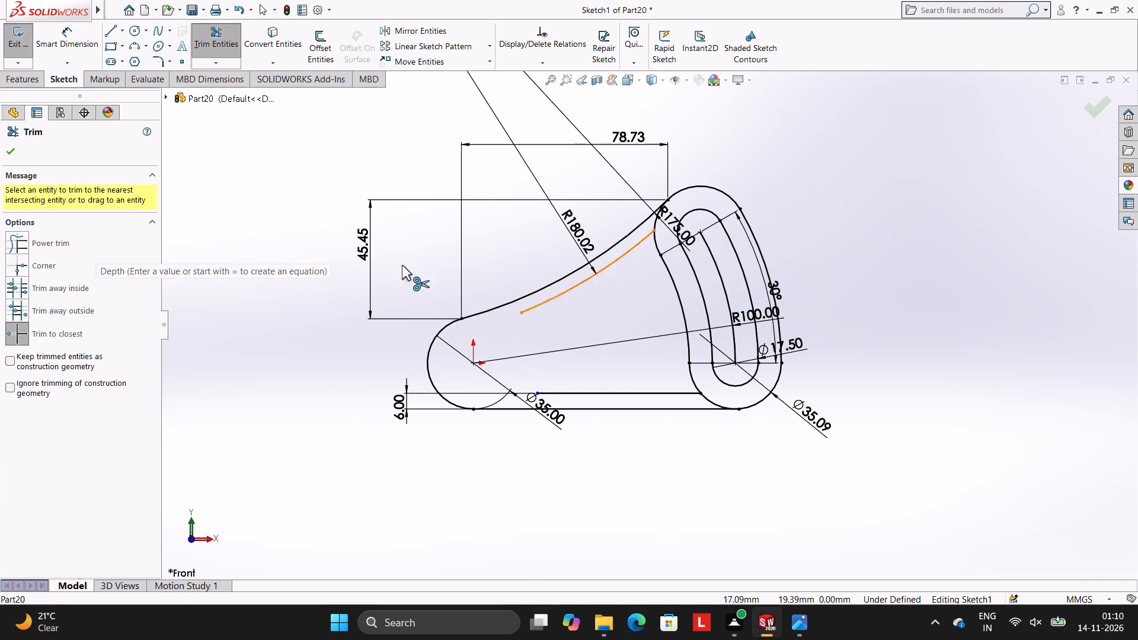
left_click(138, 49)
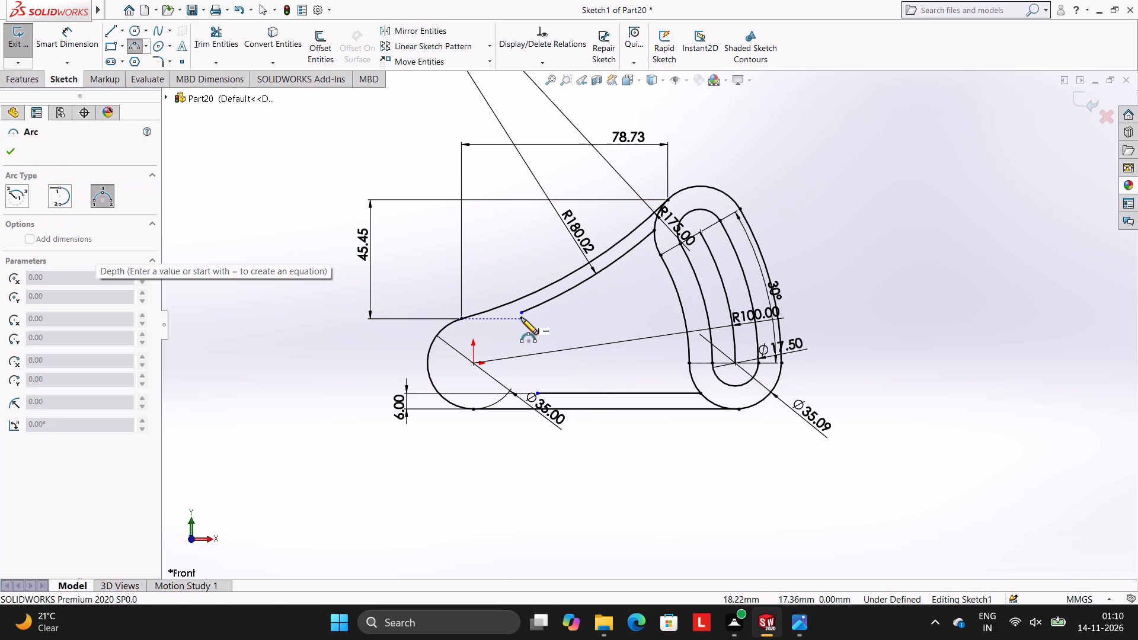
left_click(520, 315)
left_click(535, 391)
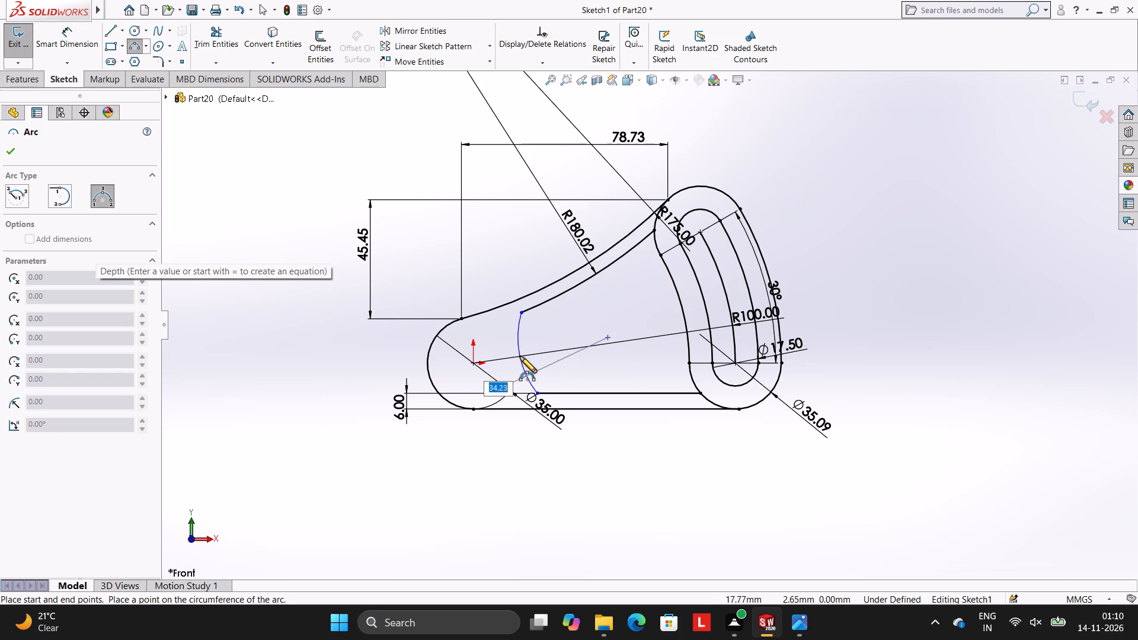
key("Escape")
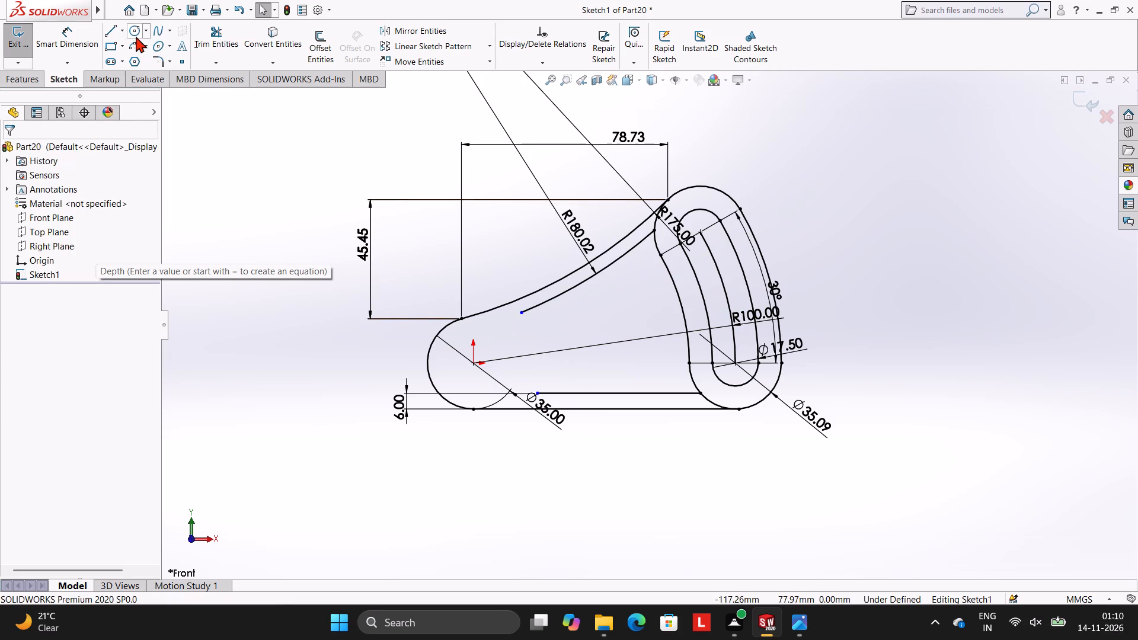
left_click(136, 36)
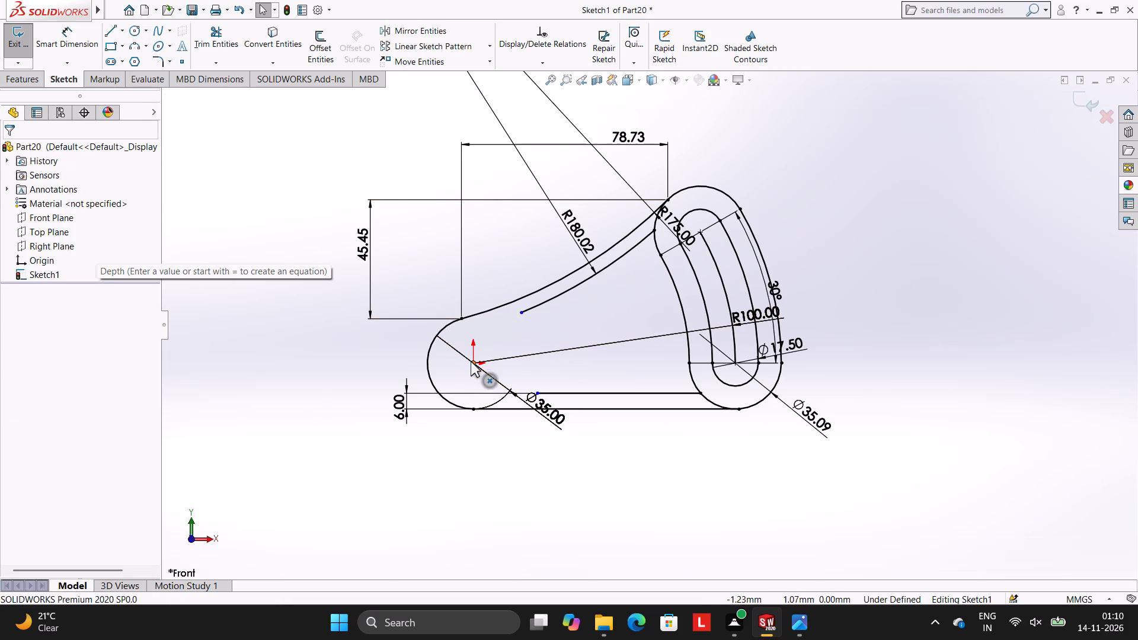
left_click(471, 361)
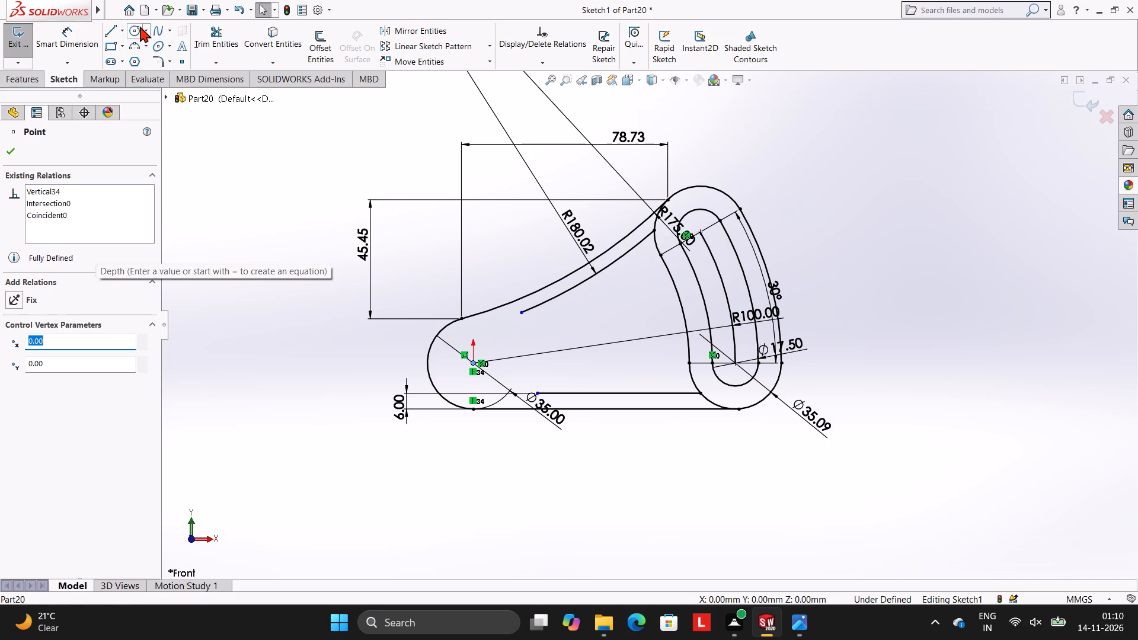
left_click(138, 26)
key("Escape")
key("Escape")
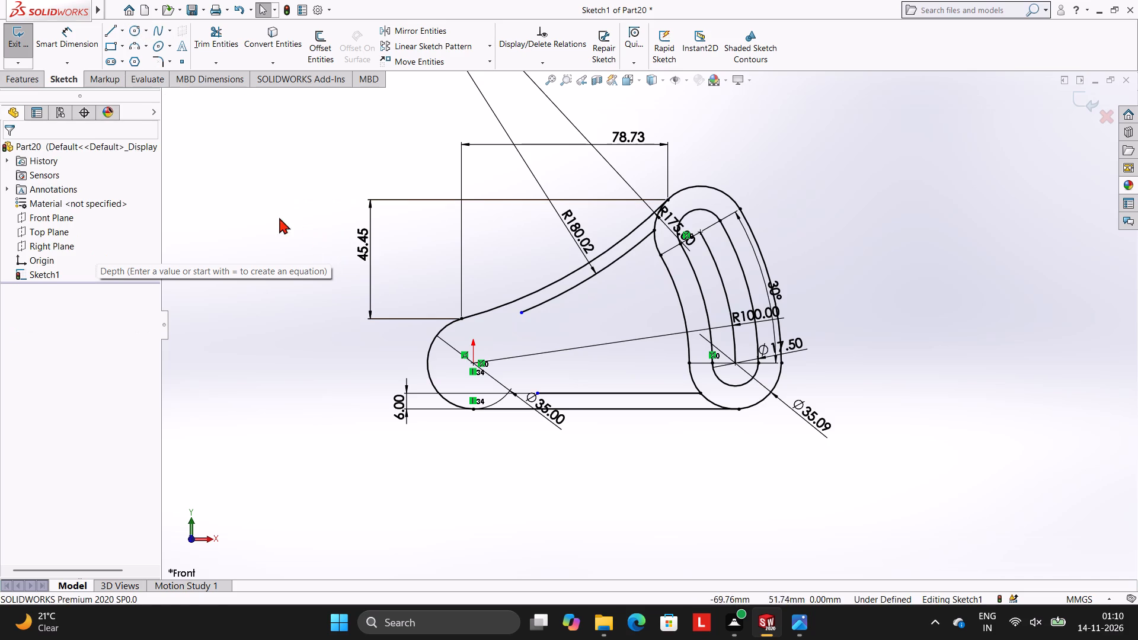
Draw a full circle of radius 17.5 mm centred on the origin, matching the outline's rounded end.
left_click(132, 31)
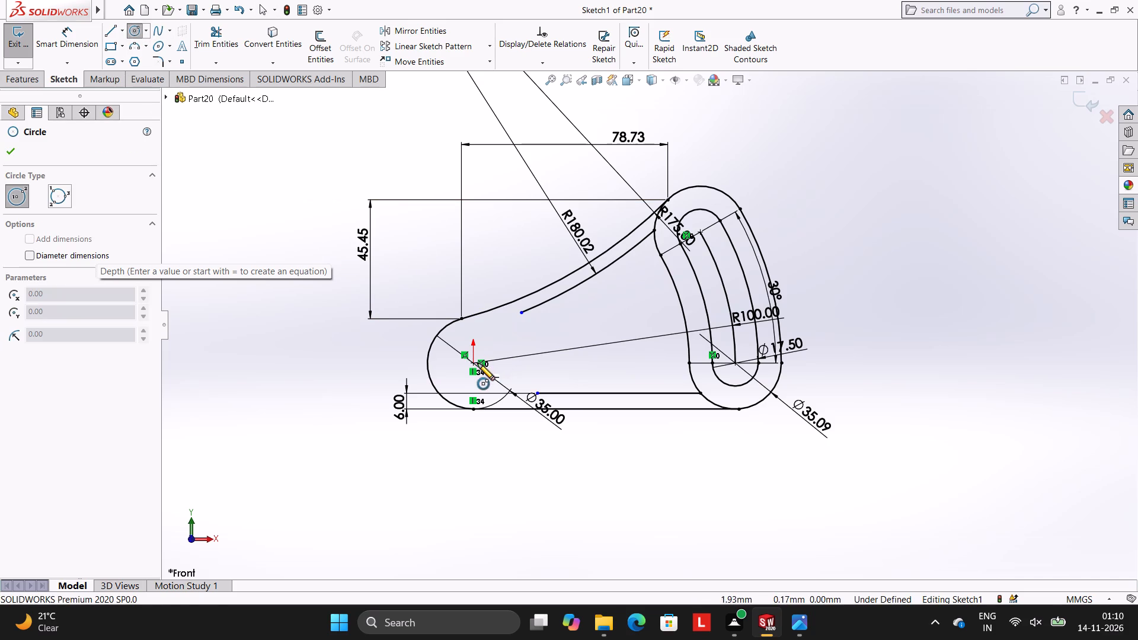
left_click(474, 363)
left_click(430, 351)
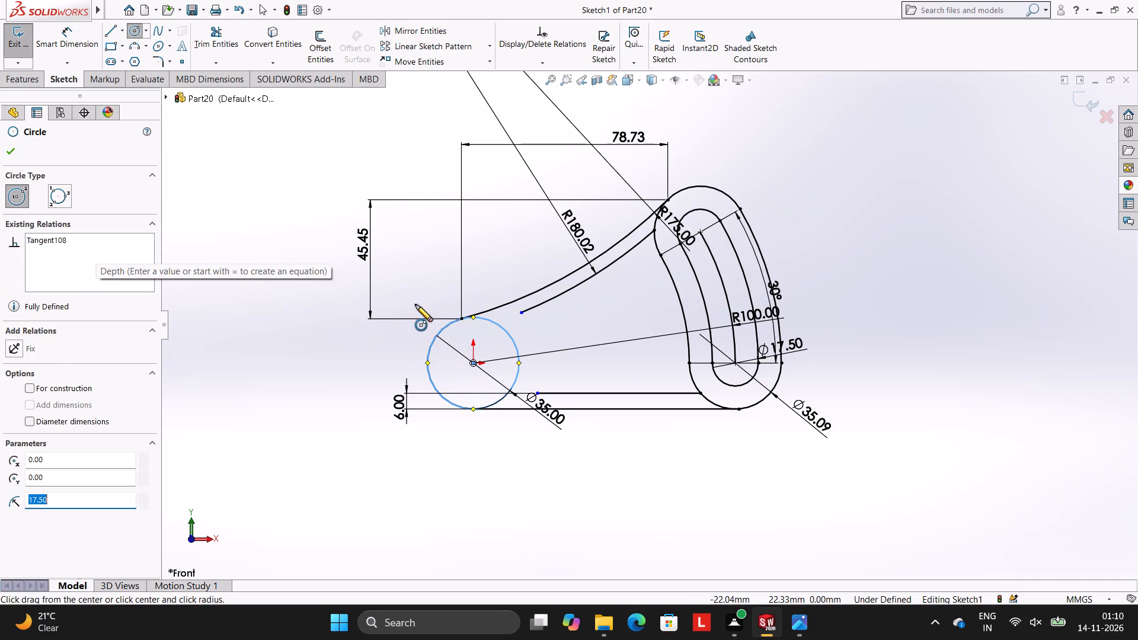
key("Escape")
key("Escape")
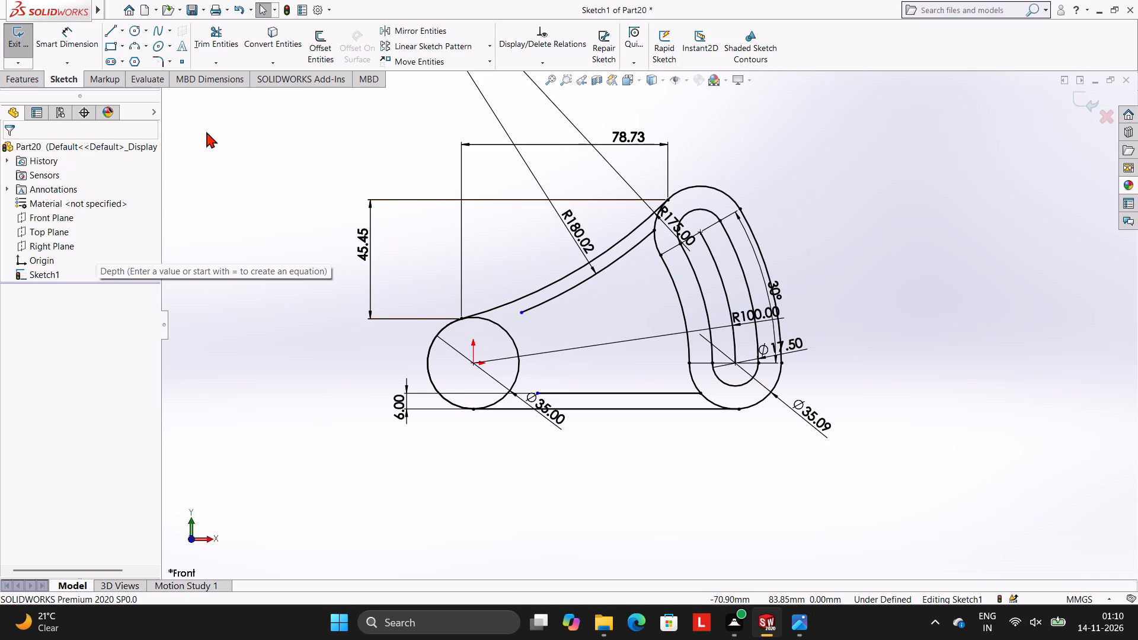
Draw a three-point arc of radius 20 mm from the upper inner arc to the pocket's lower line.
left_click(135, 44)
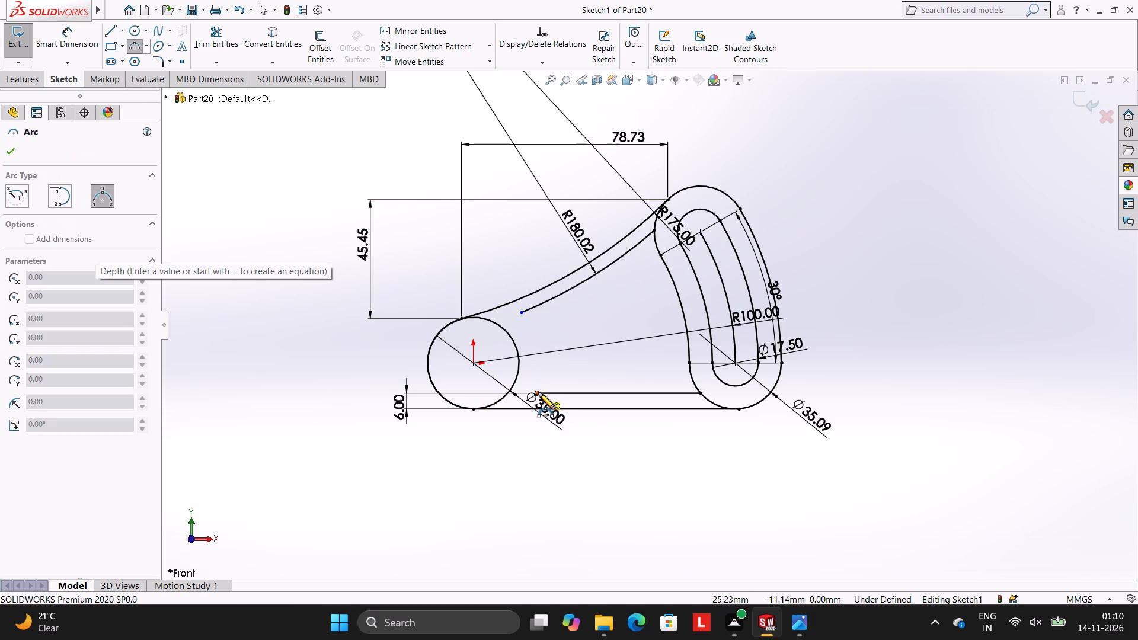
left_click(560, 295)
left_click(577, 393)
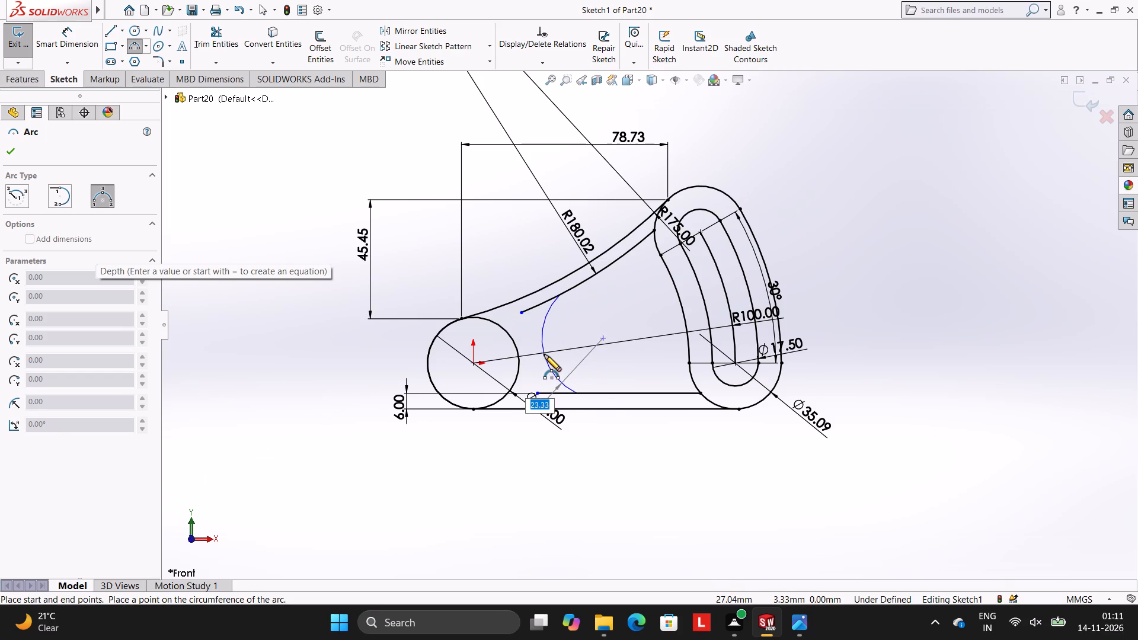
type("20")
key("Return")
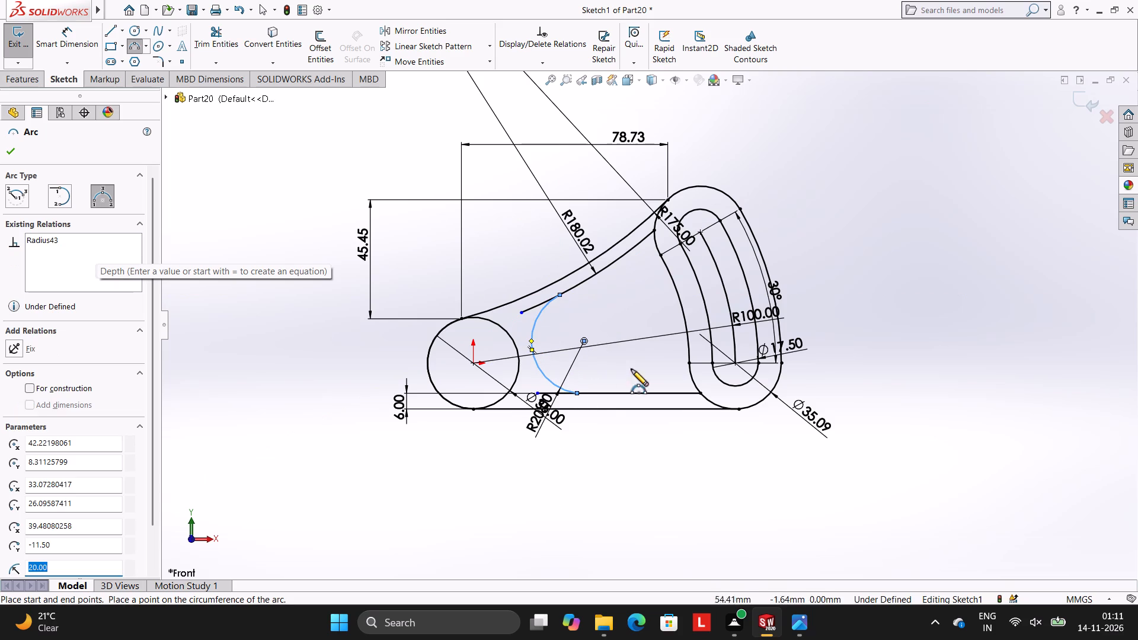
key("Escape")
key("Escape")
key("Escape")
Trim the upper inner arc and the pocket's lower line back to the ends of the R20 arc.
scroll(652, 221, "down", 2)
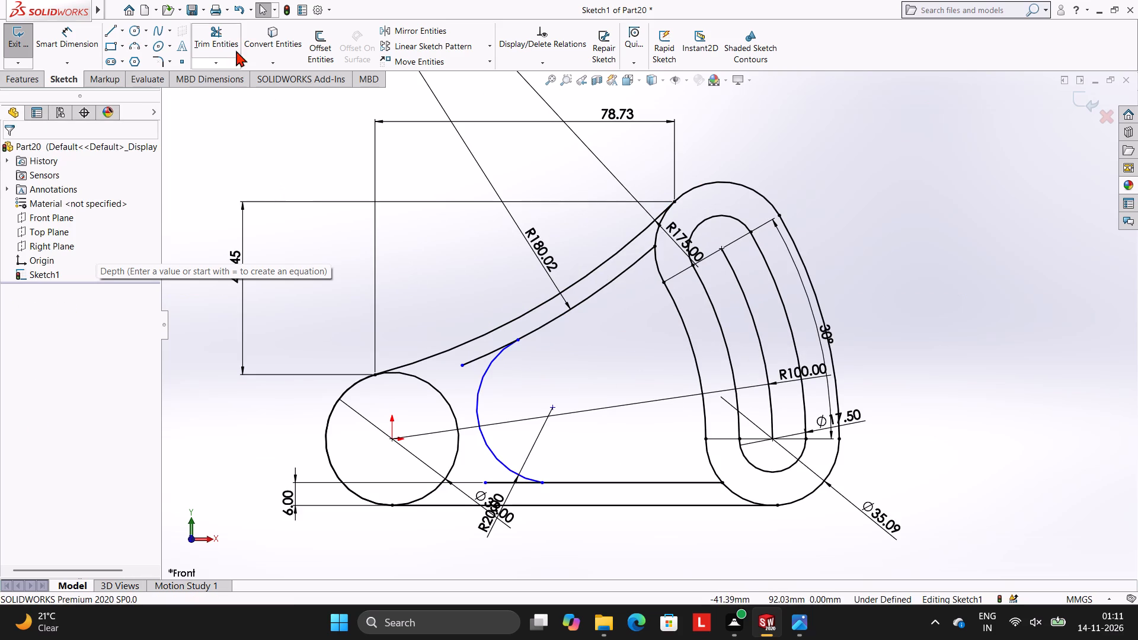
left_click(228, 30)
left_click(471, 360)
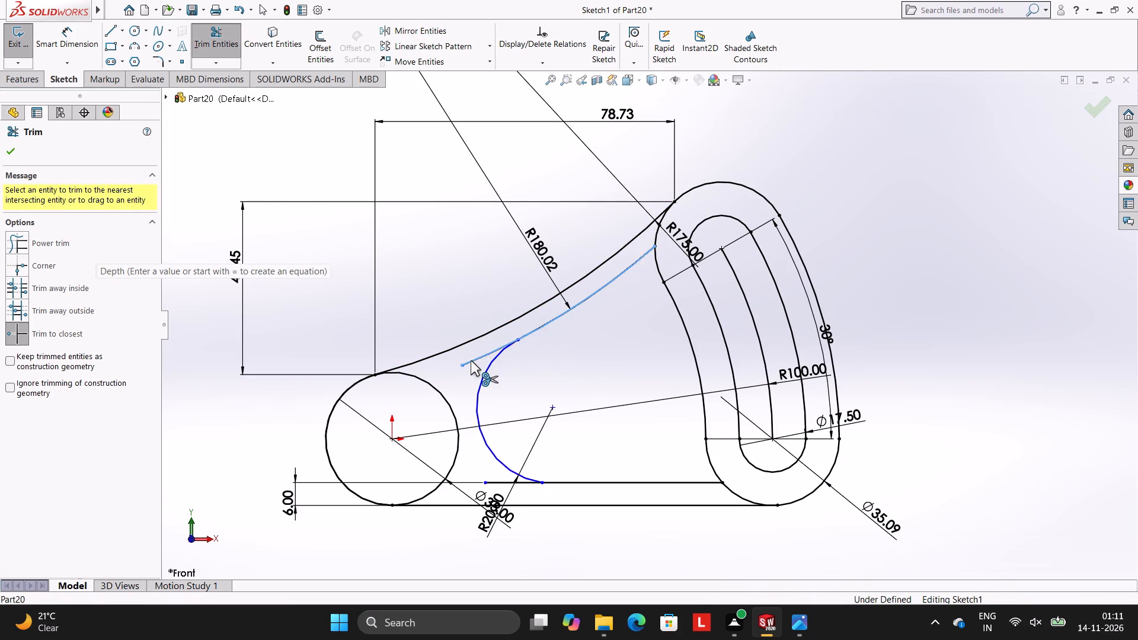
key("Escape")
key("Escape")
key("Escape")
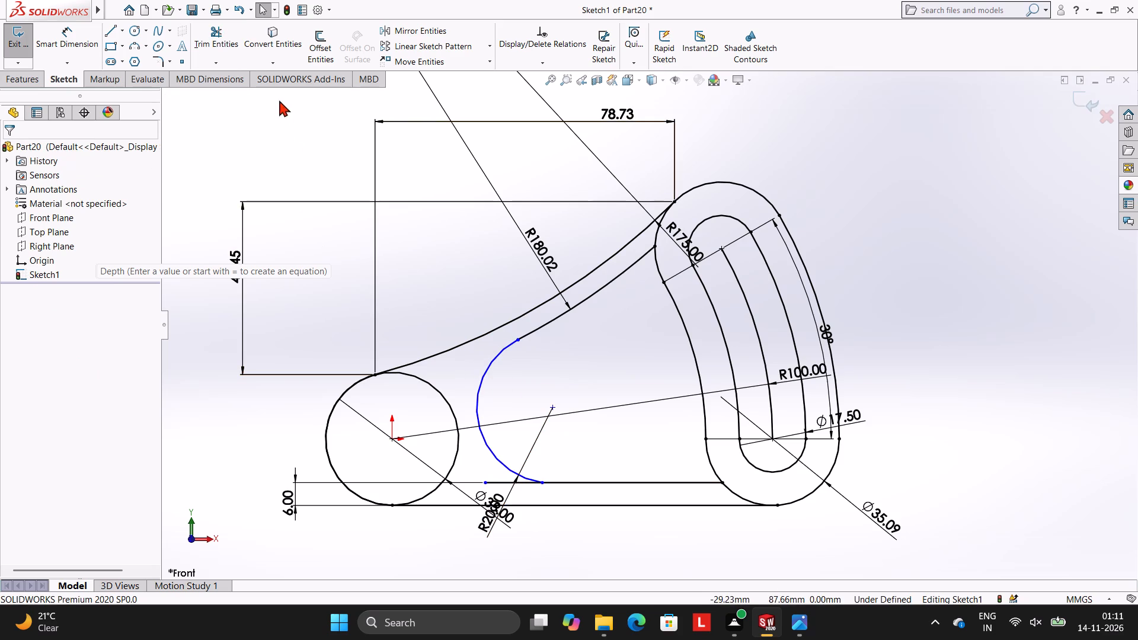
left_click(226, 47)
left_click(506, 485)
key("Escape")
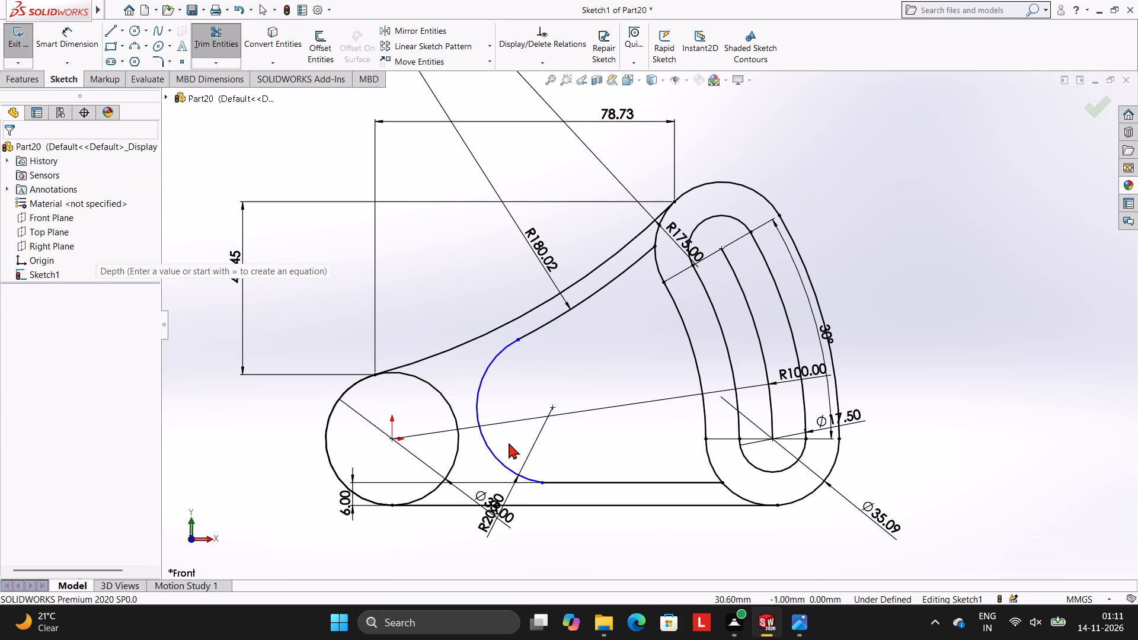
Make the R20 arc tangent to the upper inner arc and to the pocket's lower line.
key("Escape")
left_click(494, 357)
left_click(539, 328, "ctrl")
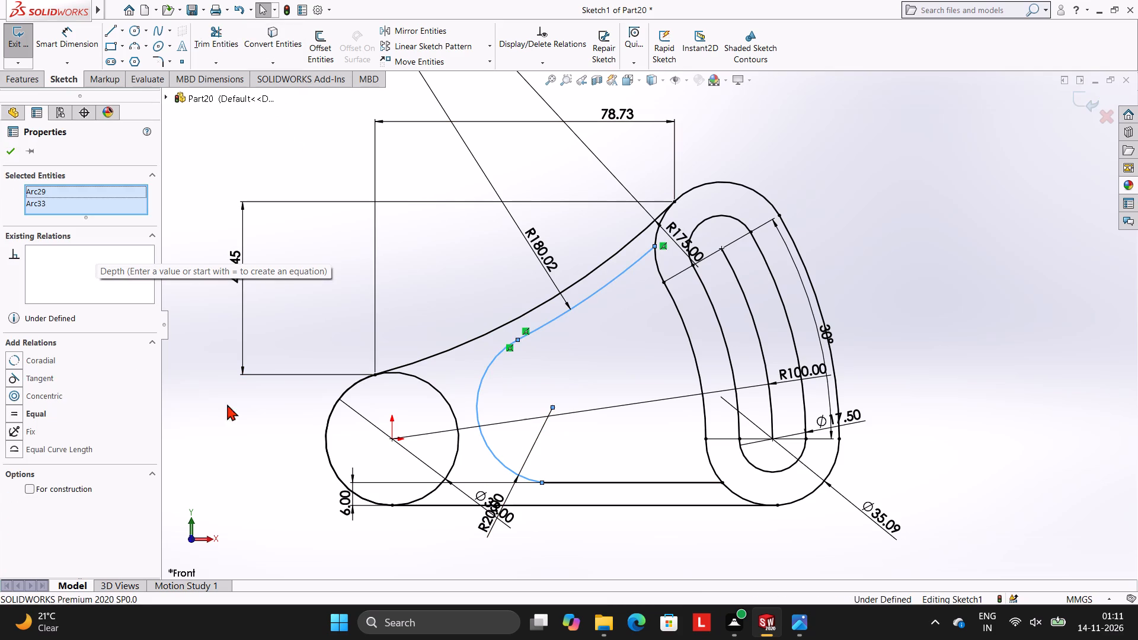
left_click(33, 380, "ctrl")
key("Escape")
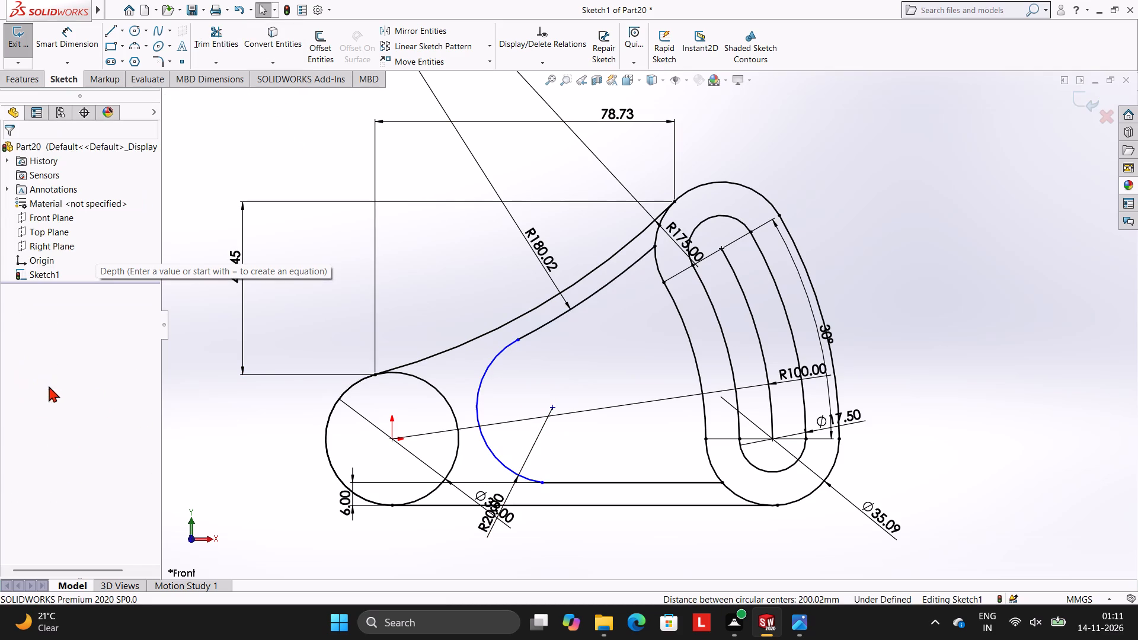
key("Escape")
left_click(494, 457)
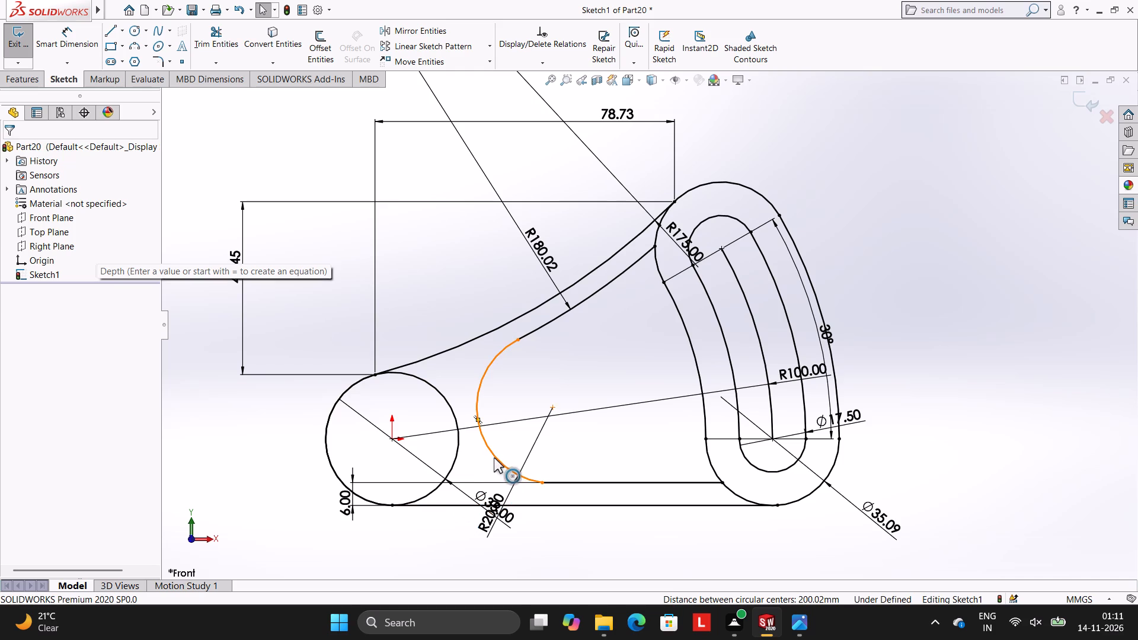
left_click(557, 482, "ctrl")
left_click(46, 357, "ctrl")
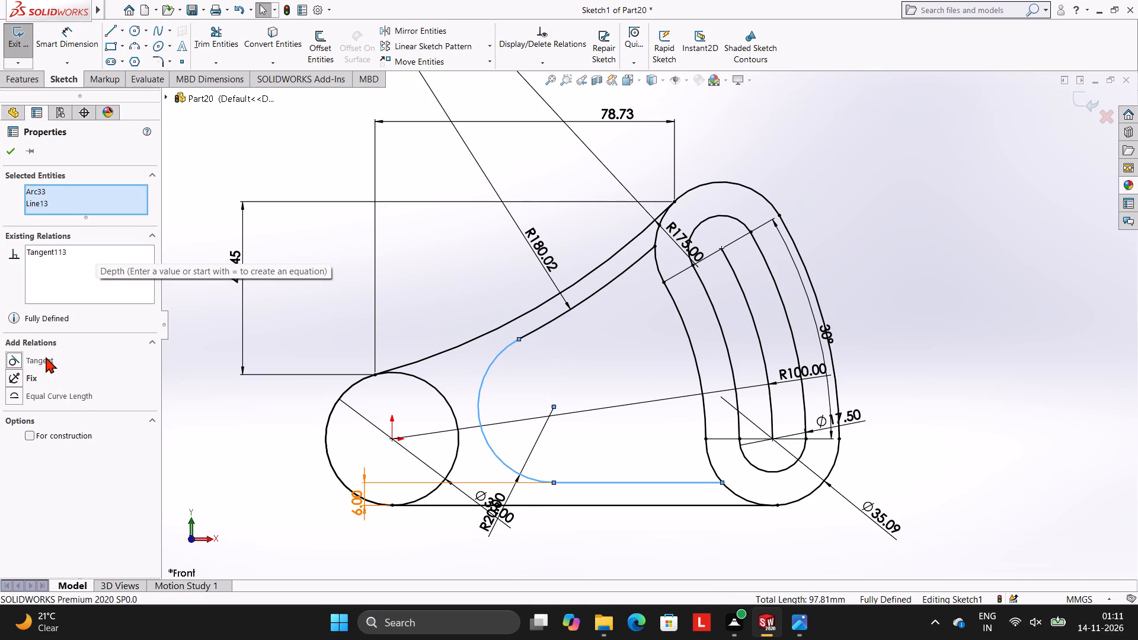
key("Escape")
key("Escape")
key("Escape")
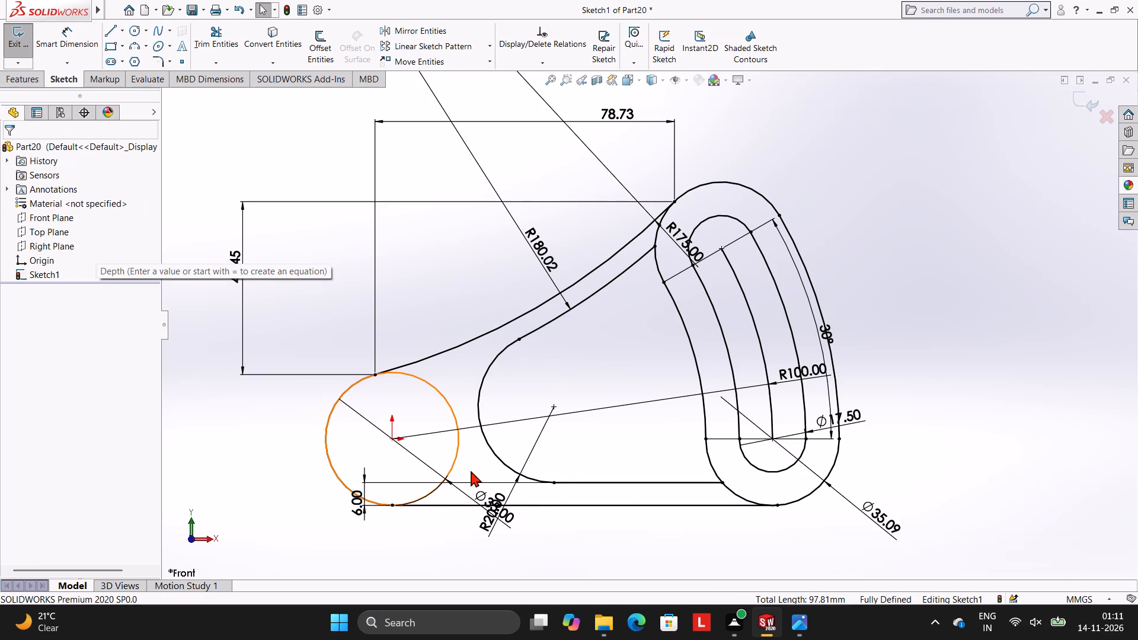
Extrude the web, origin circle and slot-surround regions 16 mm, leaving the inner pocket and curved slot open.
scroll(575, 439, "up", 2)
scroll(623, 444, "up", 2)
scroll(646, 411, "down", 1)
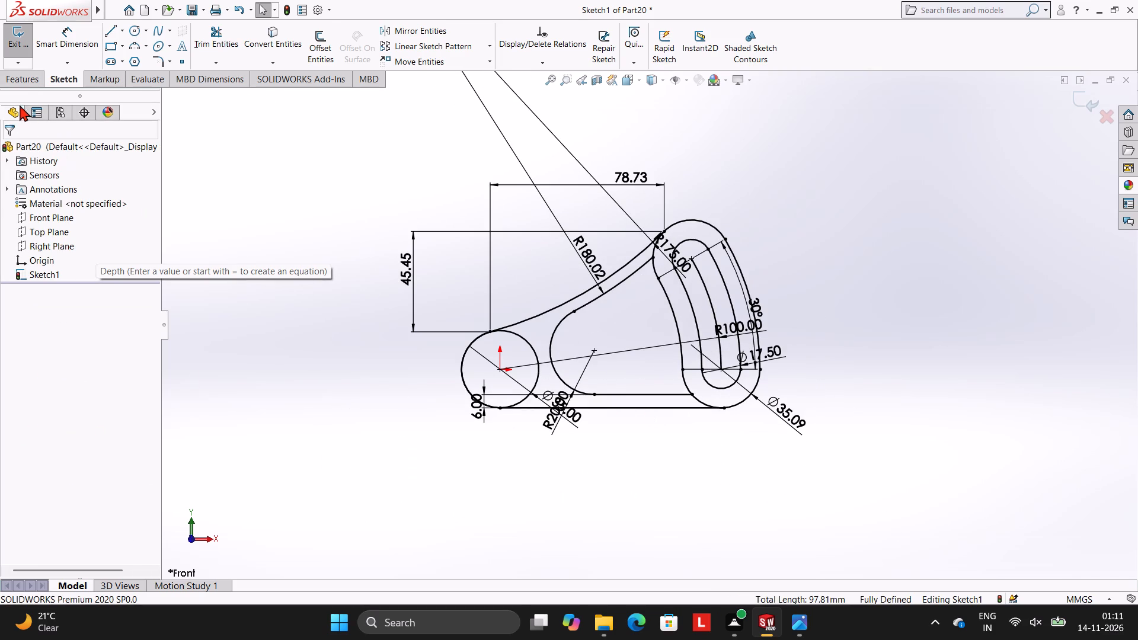
left_click(23, 85)
left_click(25, 39)
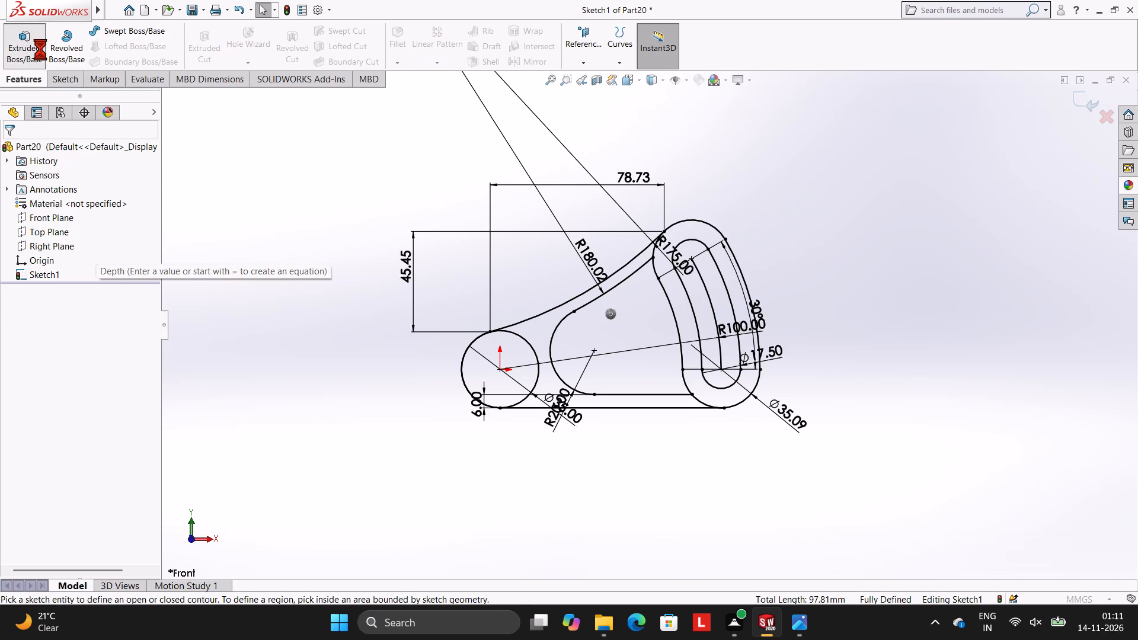
left_click(587, 346)
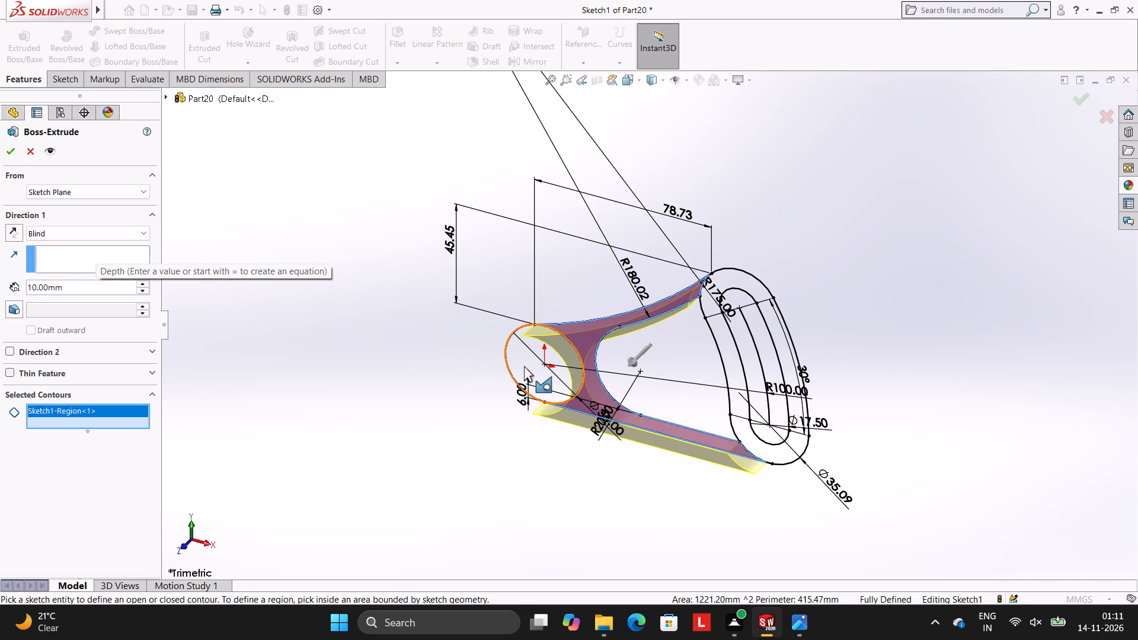
left_click(524, 366)
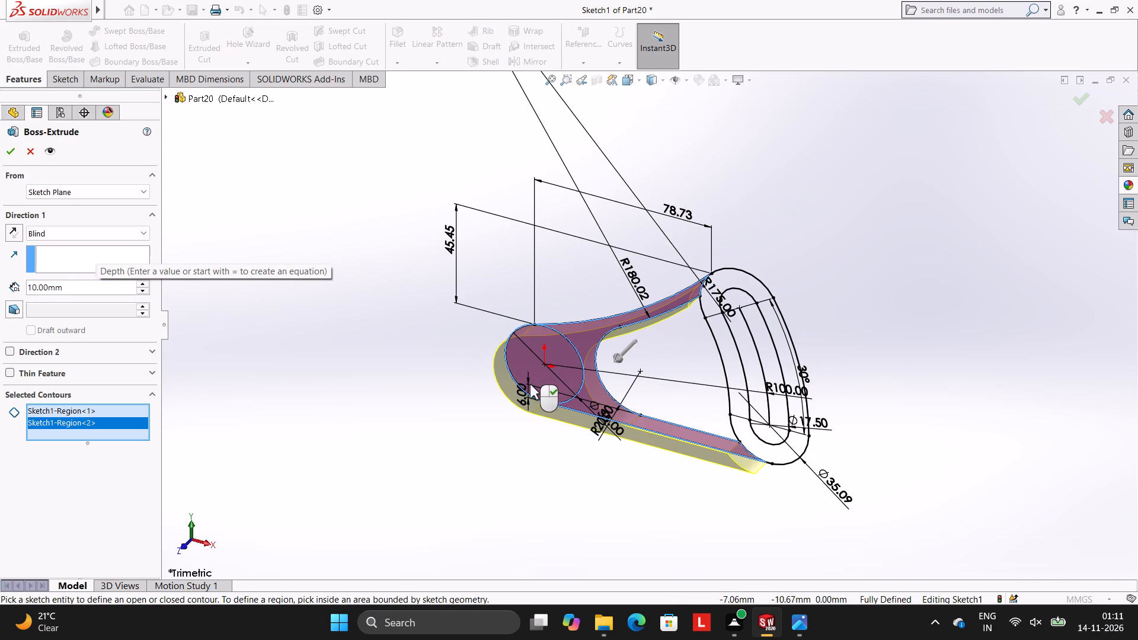
left_click(714, 279)
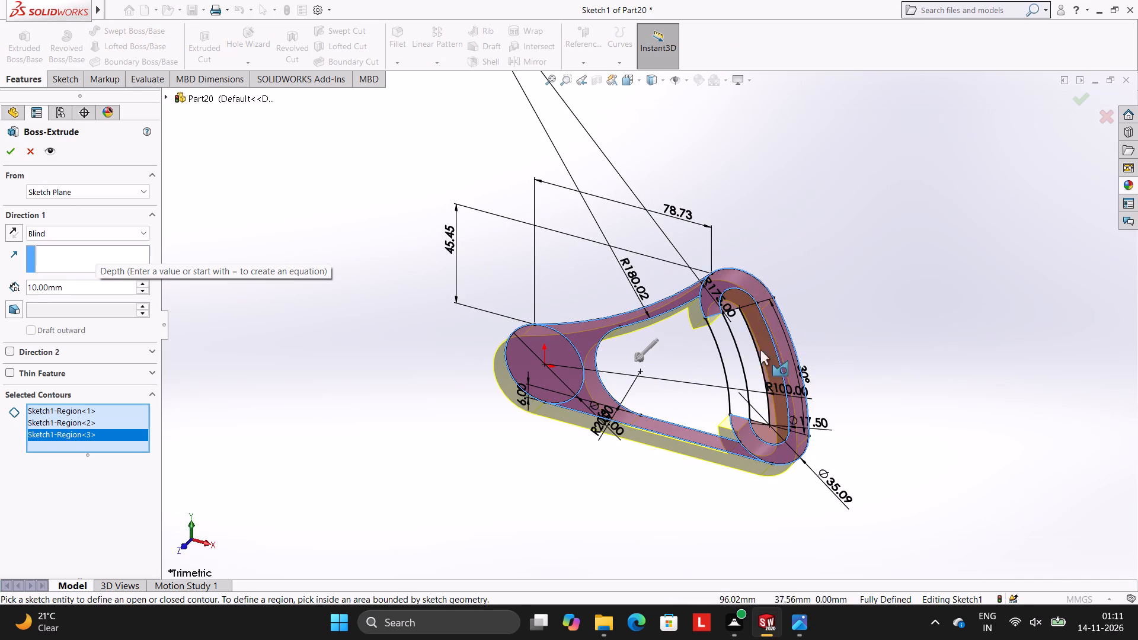
left_click(734, 374)
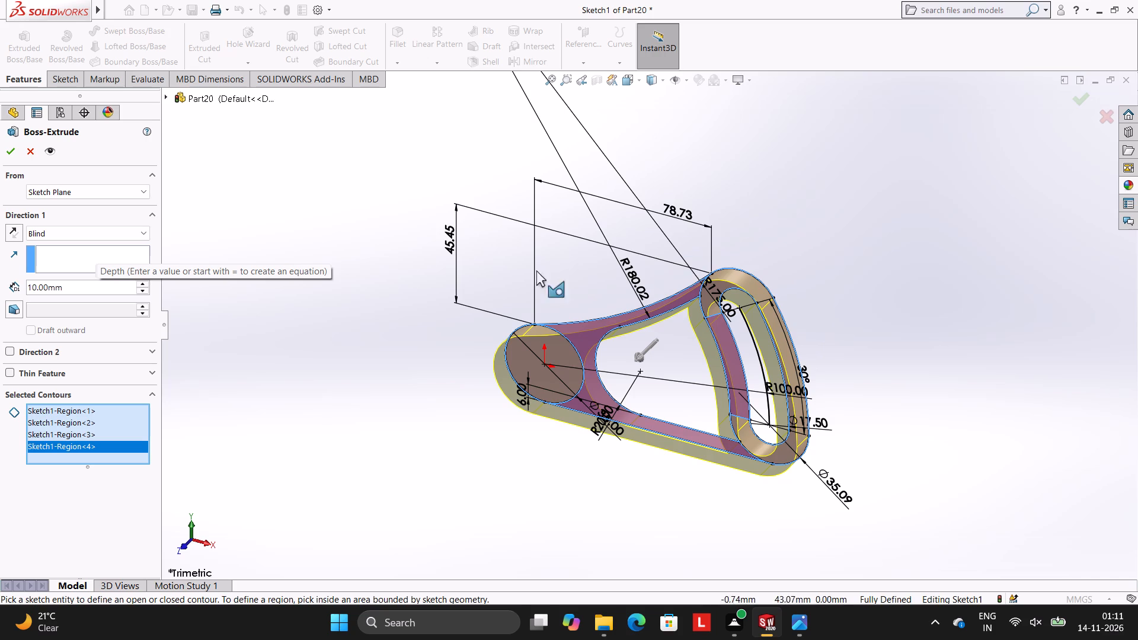
left_click(85, 293)
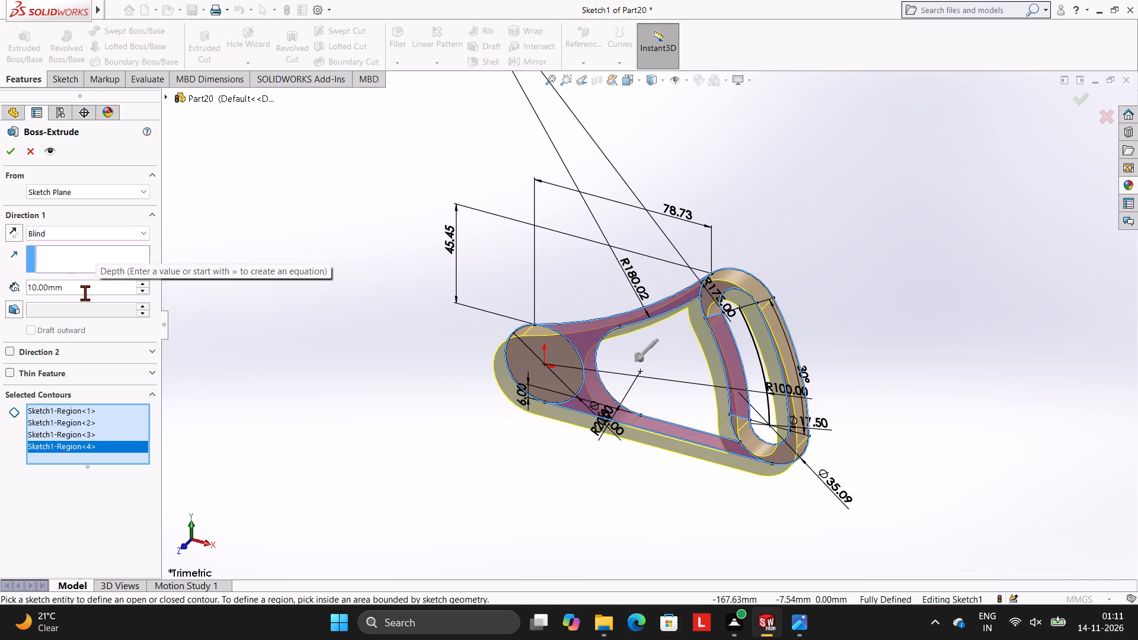
key("BackSpace")
key("BackSpace")
key("BackSpace")
key("BackSpace")
key("BackSpace")
key("BackSpace")
key("BackSpace")
key("BackSpace")
key("BackSpace")
key("BackSpace")
key("BackSpace")
key("BackSpace")
key("BackSpace")
key("BackSpace")
key("BackSpace")
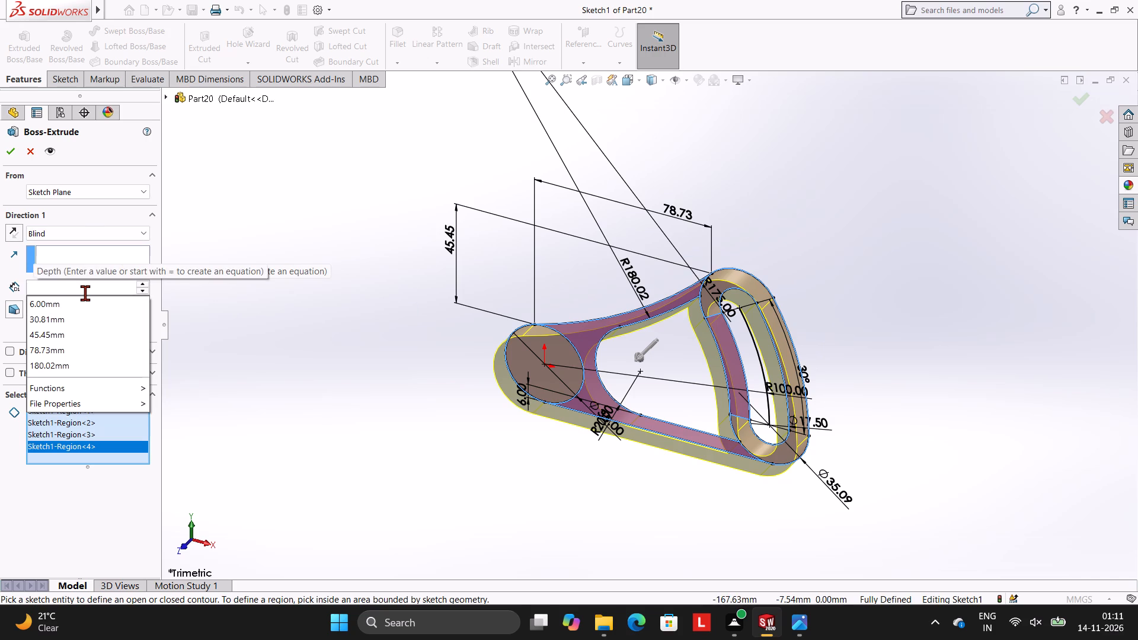
type("16")
key("Return")
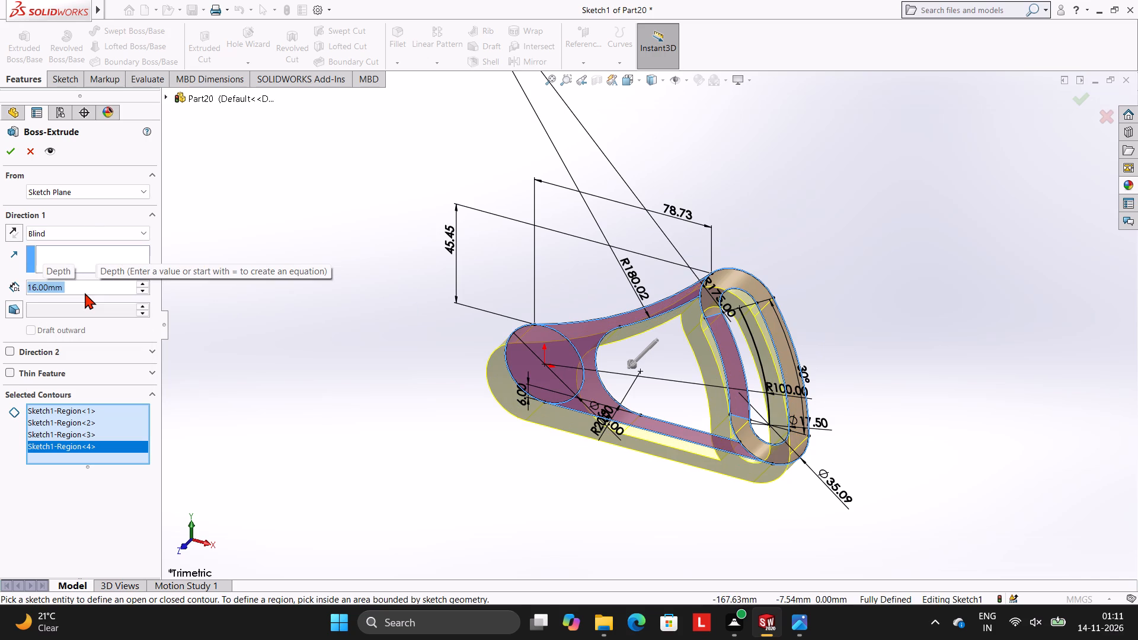
left_click(11, 146)
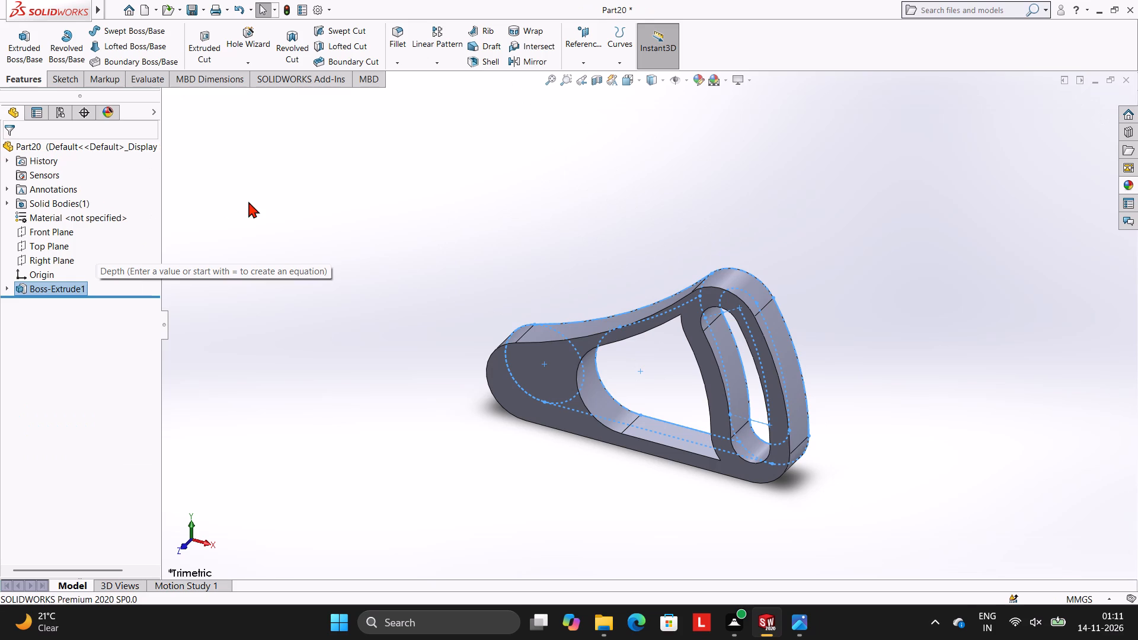
left_click(255, 200)
Sketch a circle about 35 mm in diameter on the body's front face, centred on the origin and matching the rounded end.
middle_click_drag(689, 274, 711, 236)
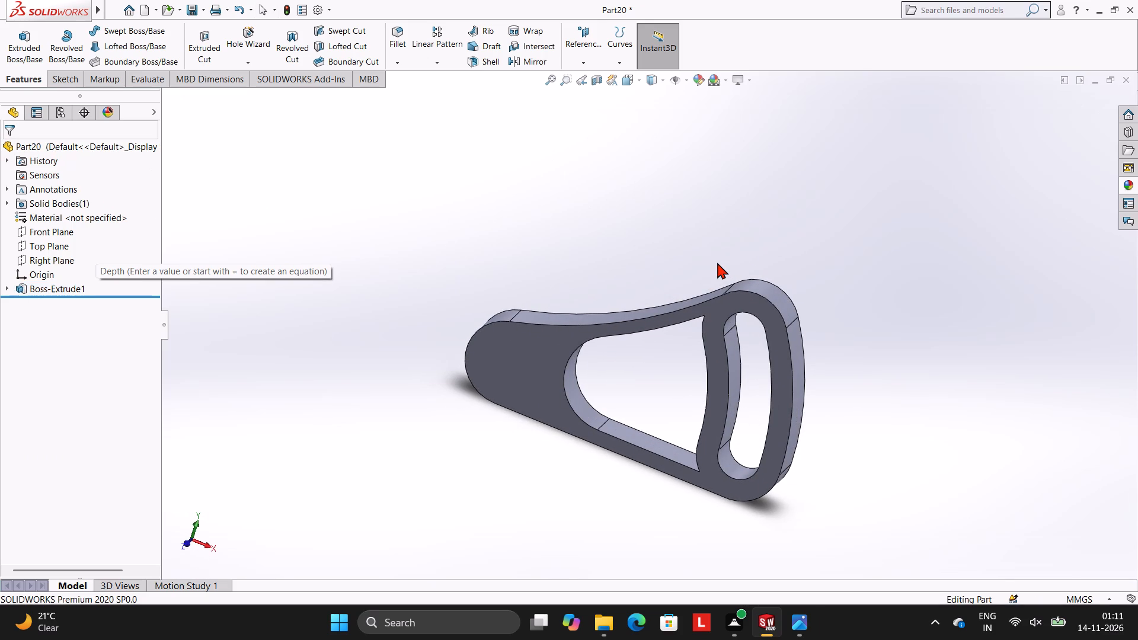
left_click(538, 350)
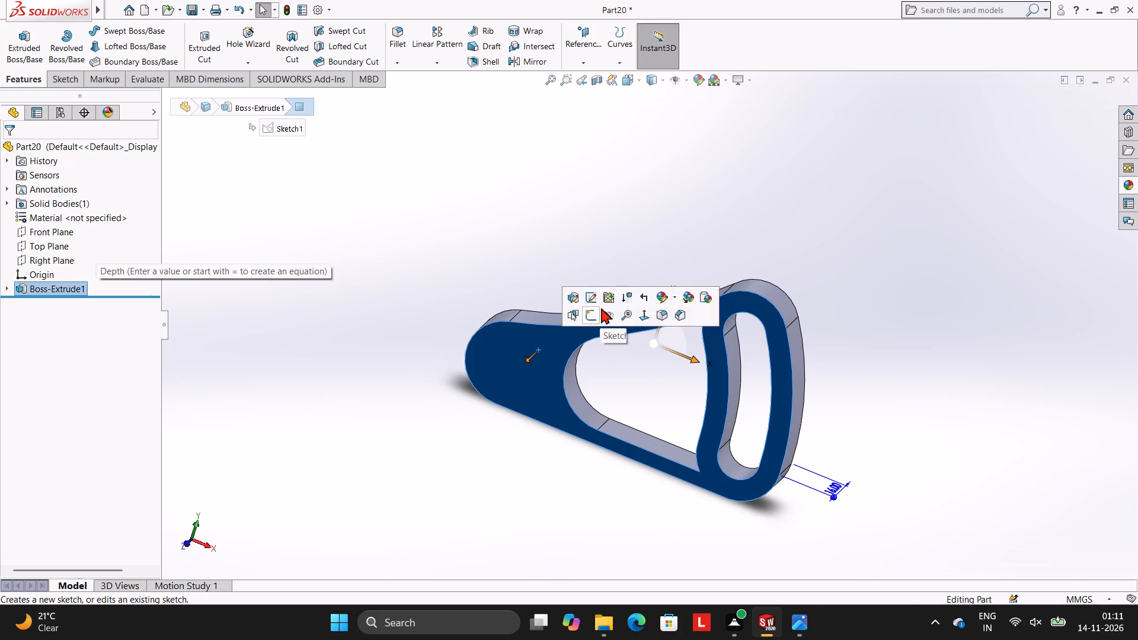
left_click(589, 313)
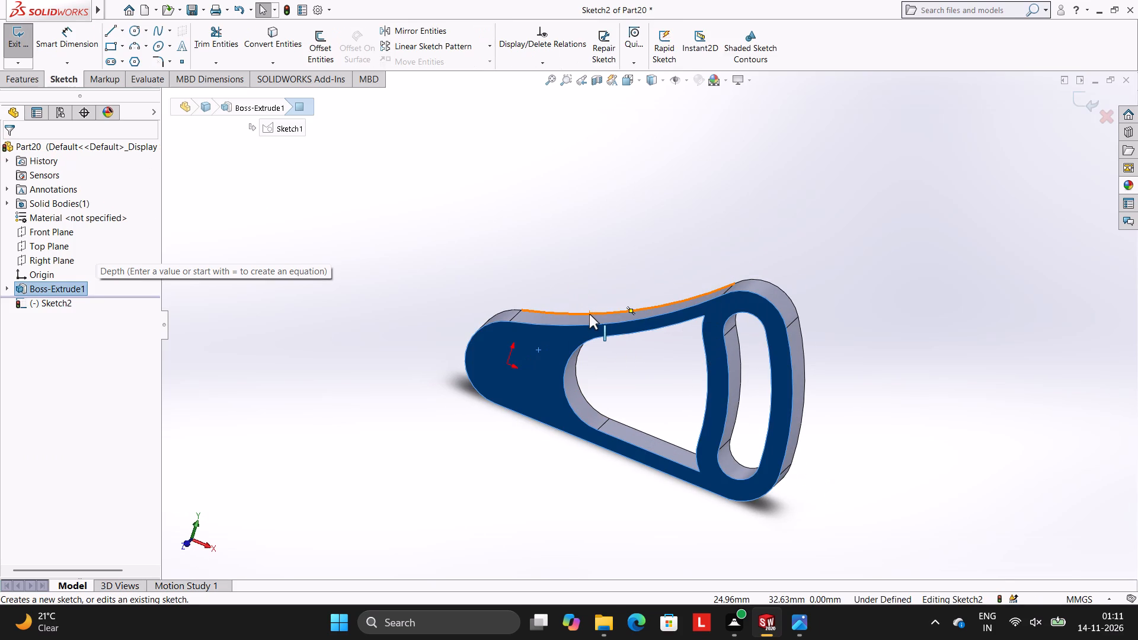
key("ctrl+8")
key("Escape")
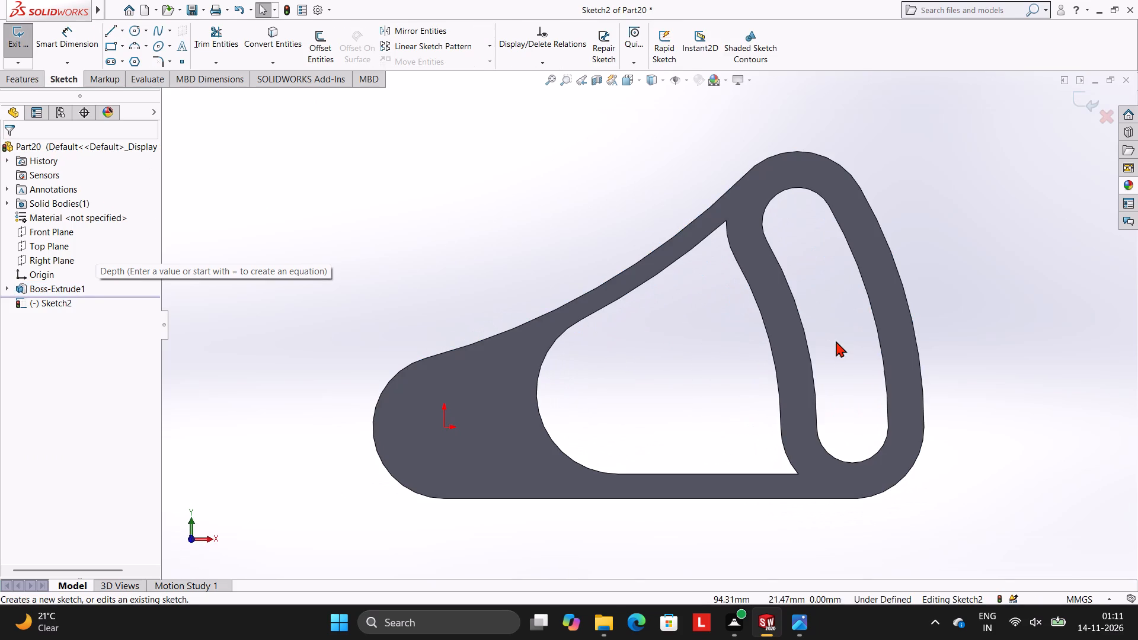
scroll(853, 345, "up", 2)
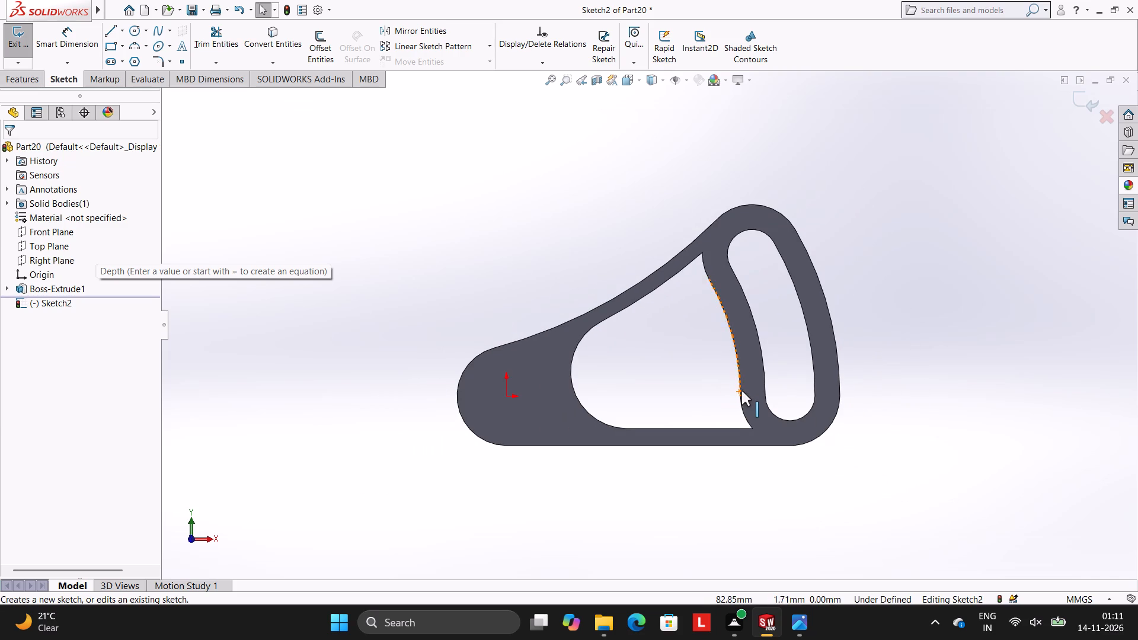
scroll(741, 390, "down", 1)
left_click(132, 33)
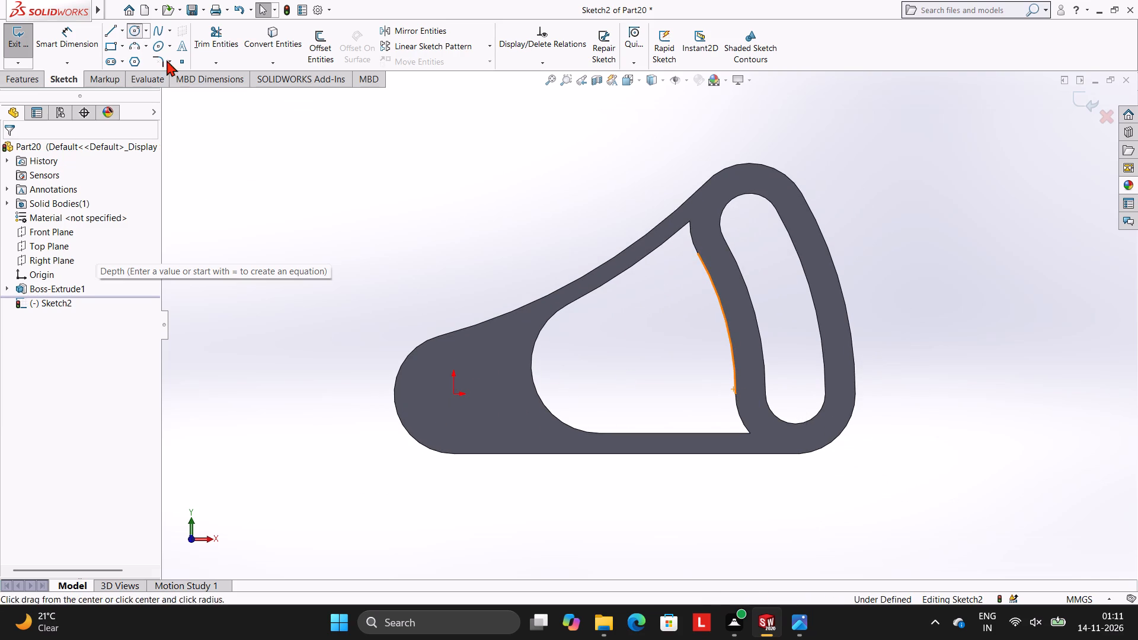
left_click(453, 394)
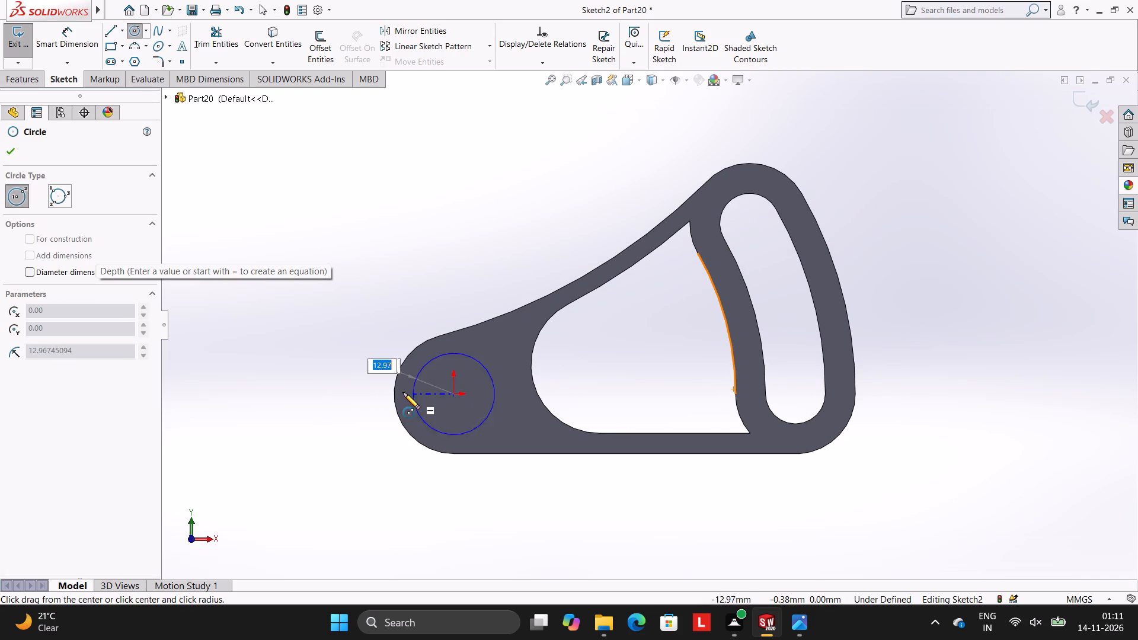
left_click(395, 383)
key("Escape")
key("Escape")
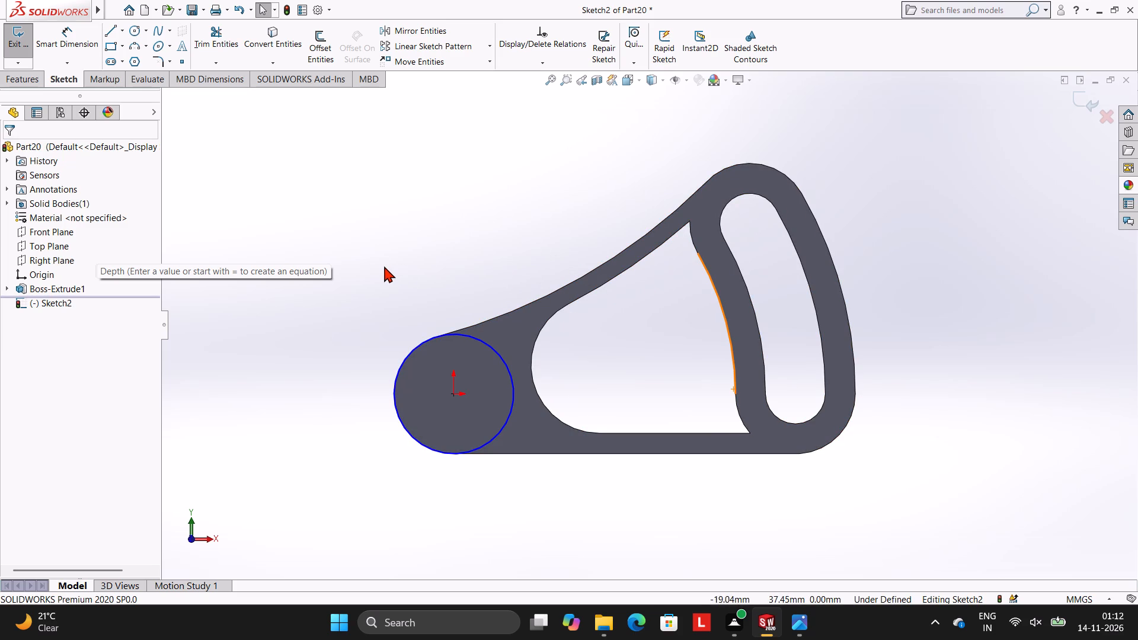
key("Escape")
Dimension the circle's diameter.
left_click(80, 44)
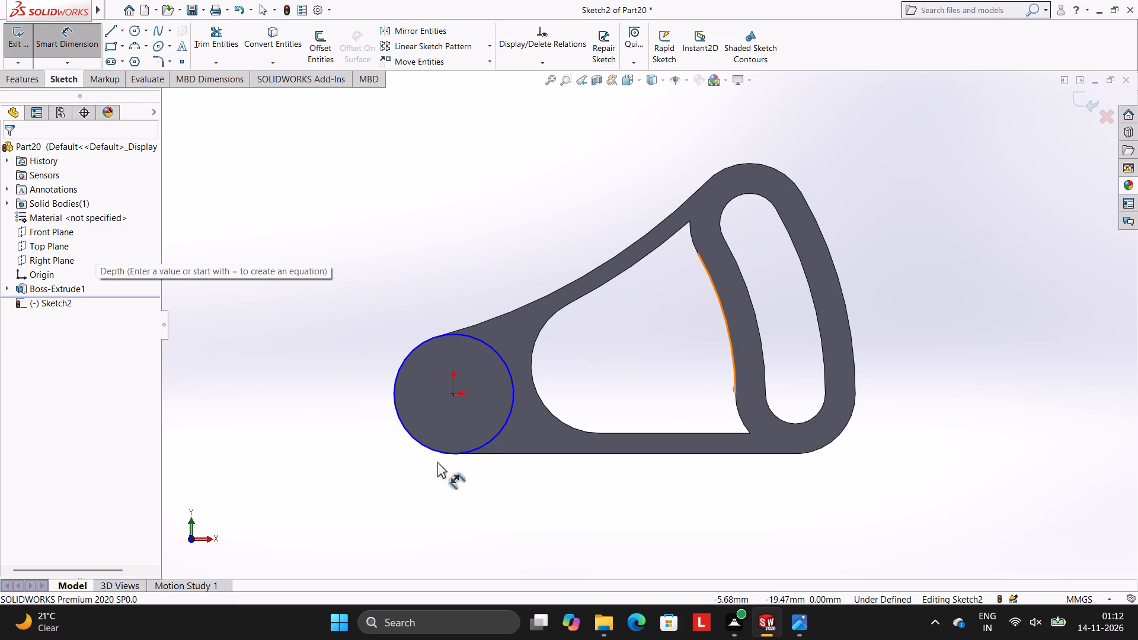
left_click(491, 347)
left_click(511, 255)
left_click(461, 234)
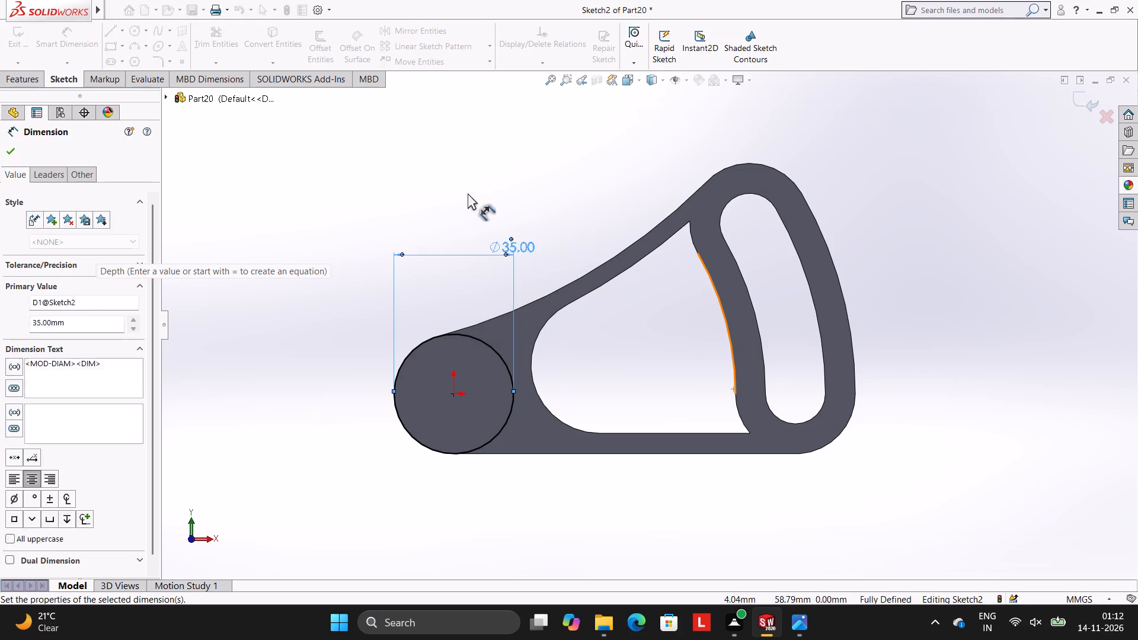
left_click(468, 193)
Extrude the circle 13 mm outward from the front face as a boss merged with the body.
left_click(13, 79)
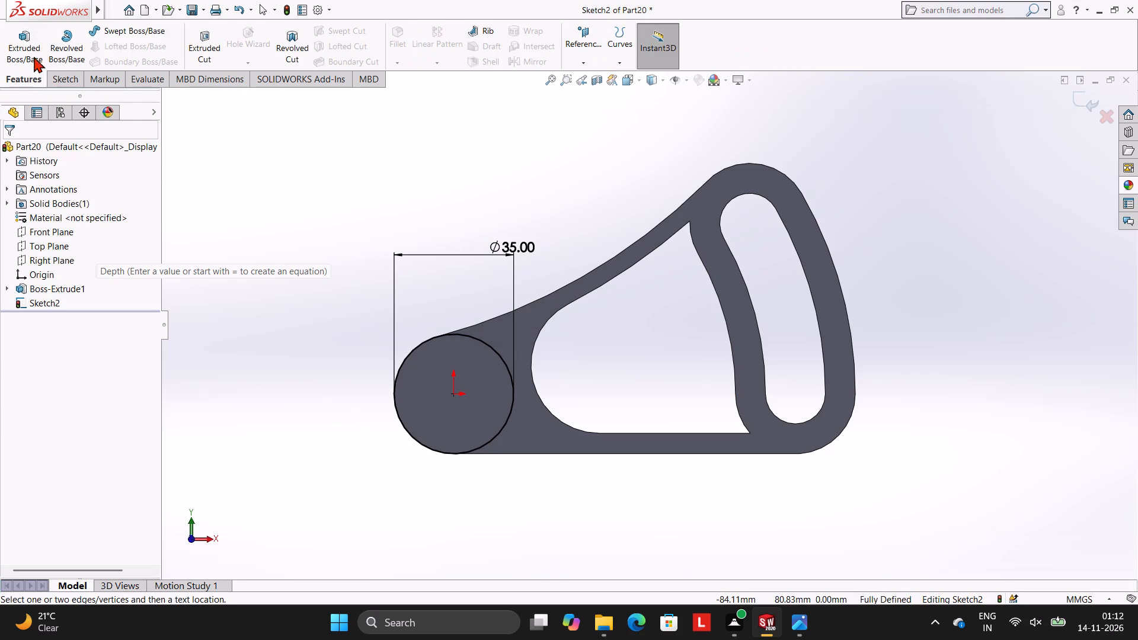
left_click(36, 50)
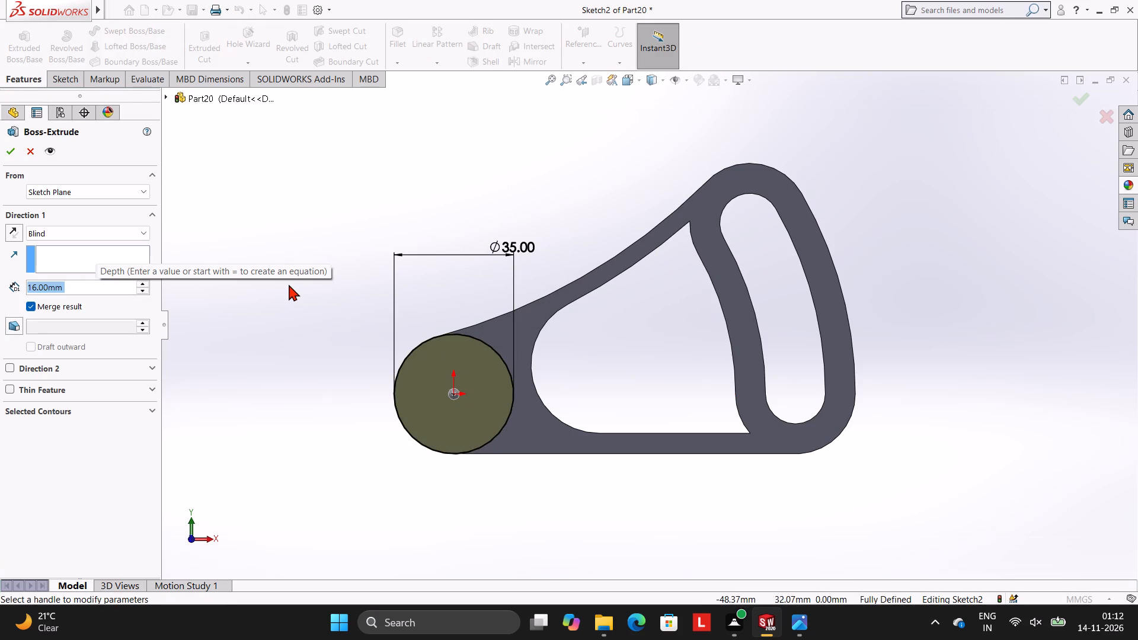
type("13")
key("Return")
scroll(532, 316, "up", 3)
middle_click_drag(648, 216, 616, 309)
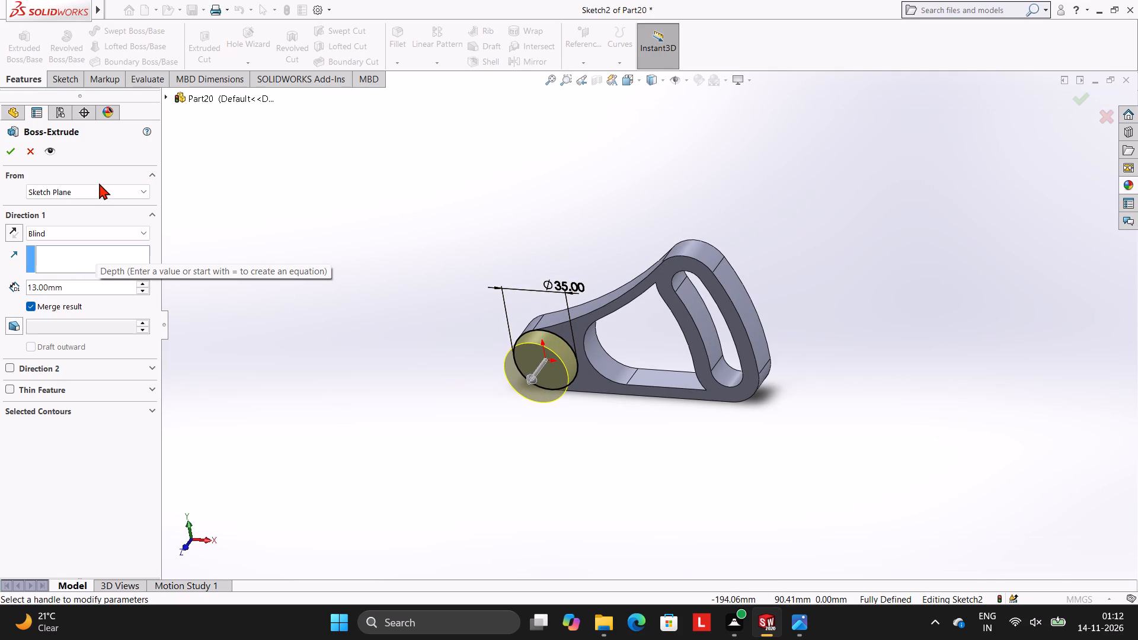
left_click(13, 146)
left_click(266, 187)
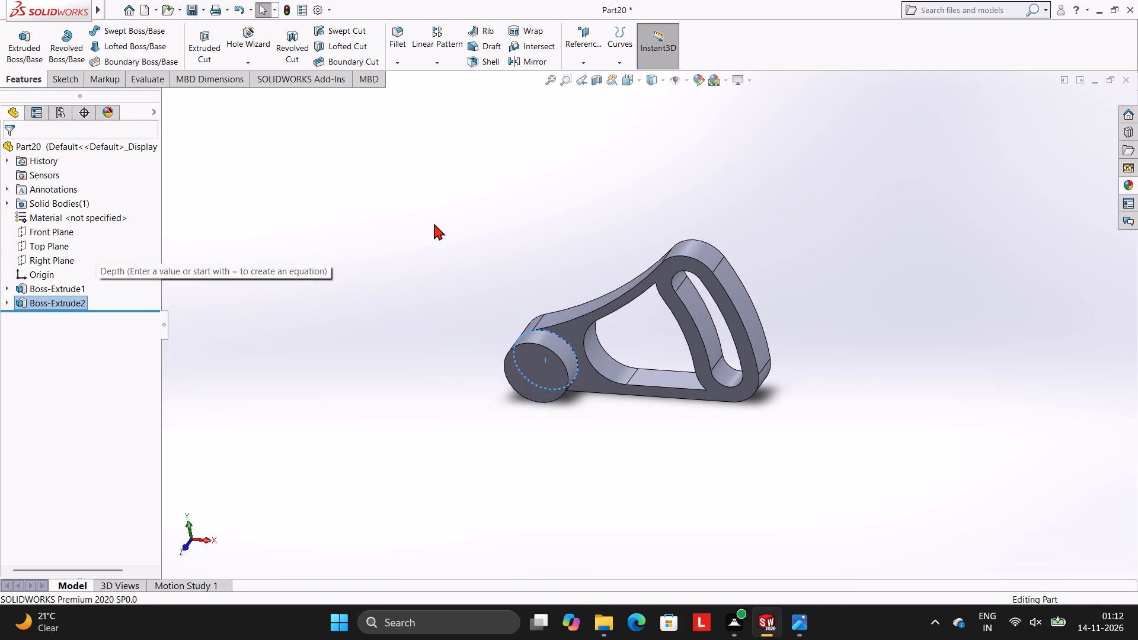
Sketch a circle about 35 mm in diameter on the body's back face, centred on the origin and matching the rounded end.
middle_click_drag(543, 272, 564, 335)
scroll(543, 276, "up", 1)
scroll(686, 267, "up", 3)
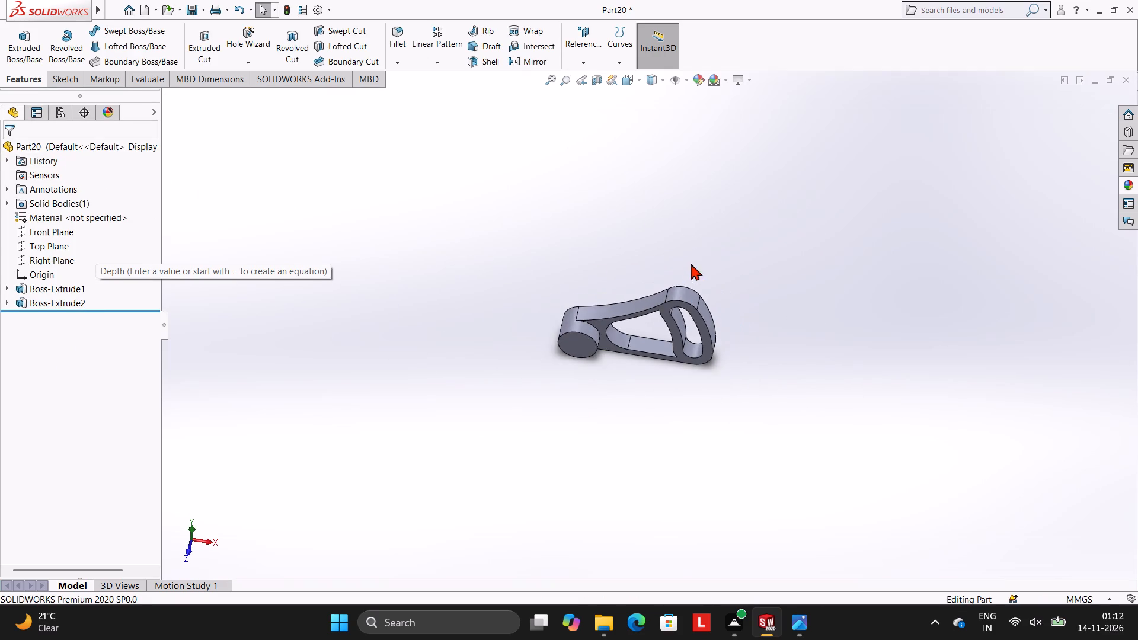
middle_click_drag(692, 265, 623, 451)
middle_click_drag(842, 267, 892, 443)
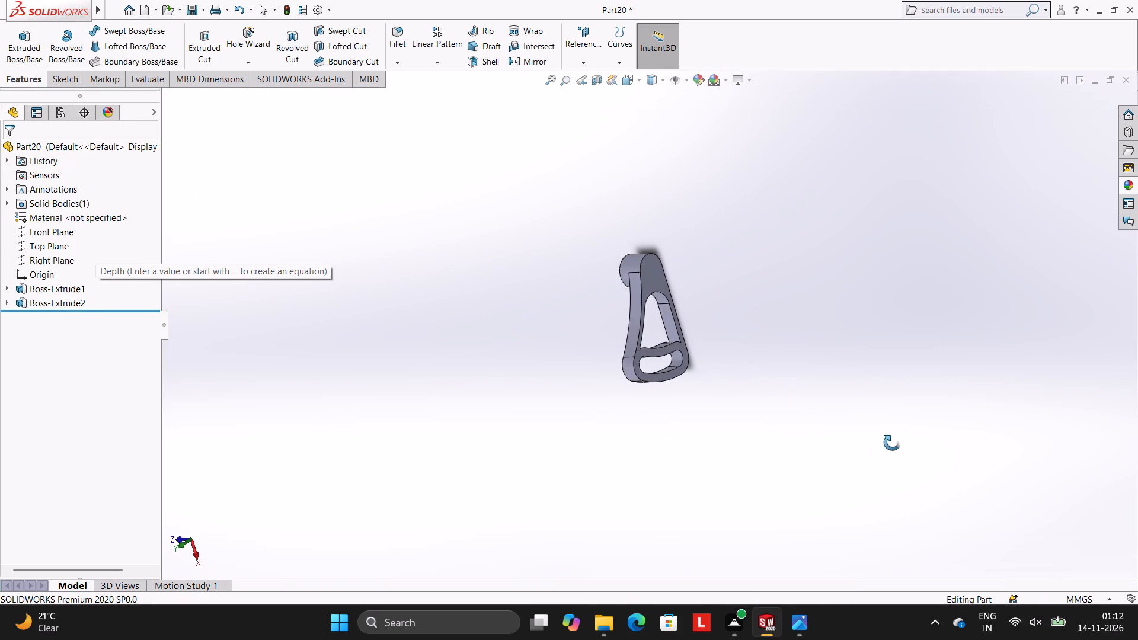
middle_click_drag(892, 443, 893, 440)
middle_click_drag(862, 379, 817, 367)
scroll(691, 257, "down", 3)
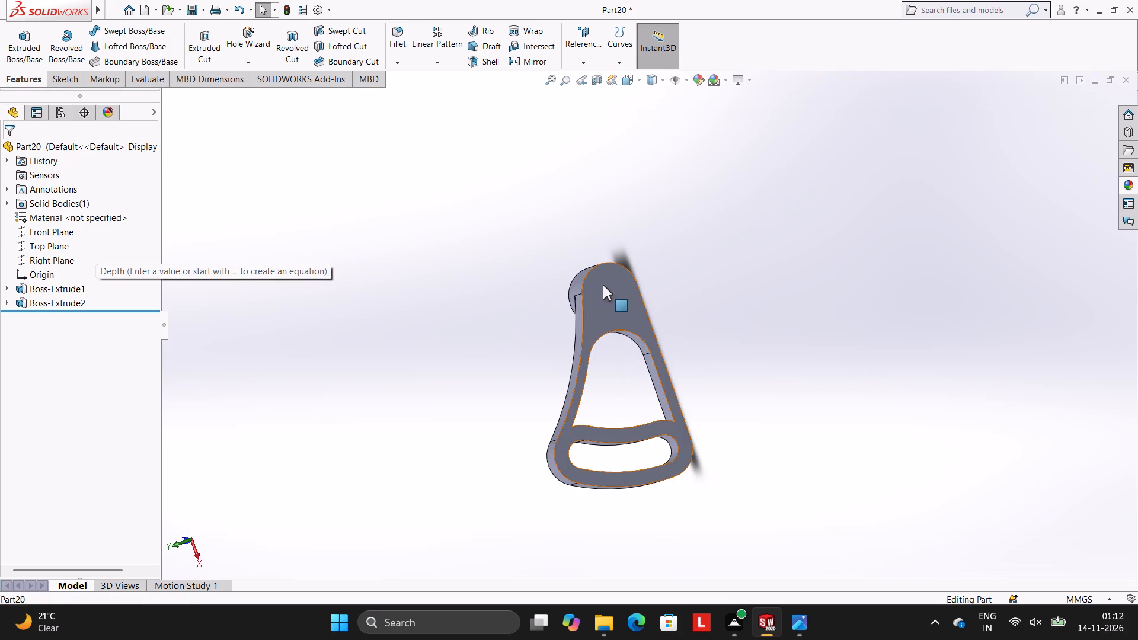
left_click(603, 285)
left_click(656, 246)
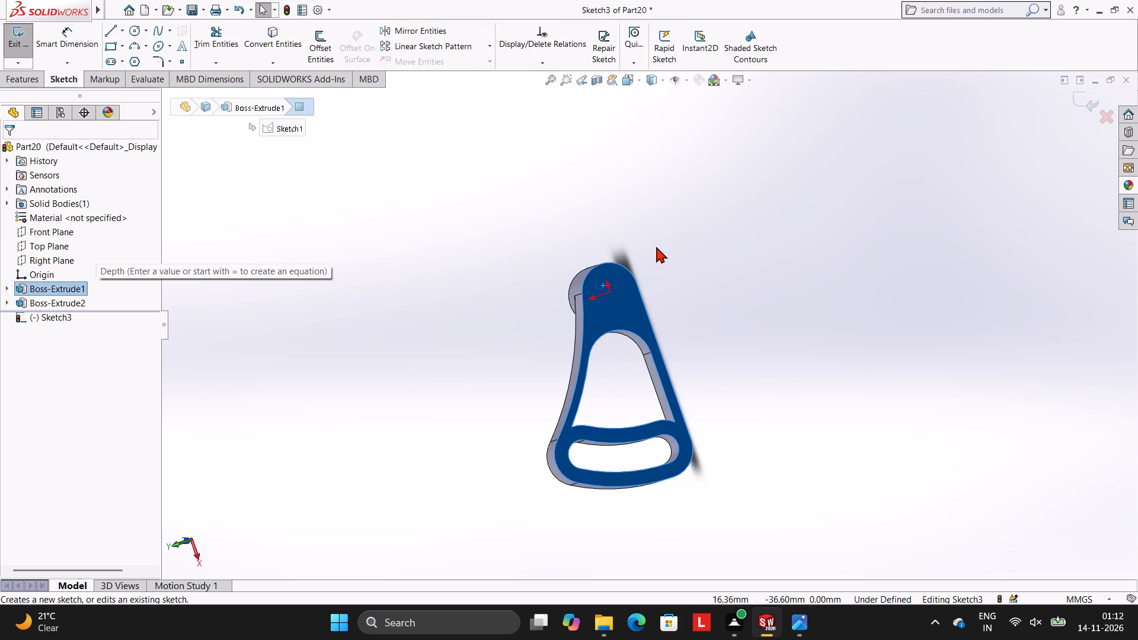
key("ctrl+8")
key("Escape")
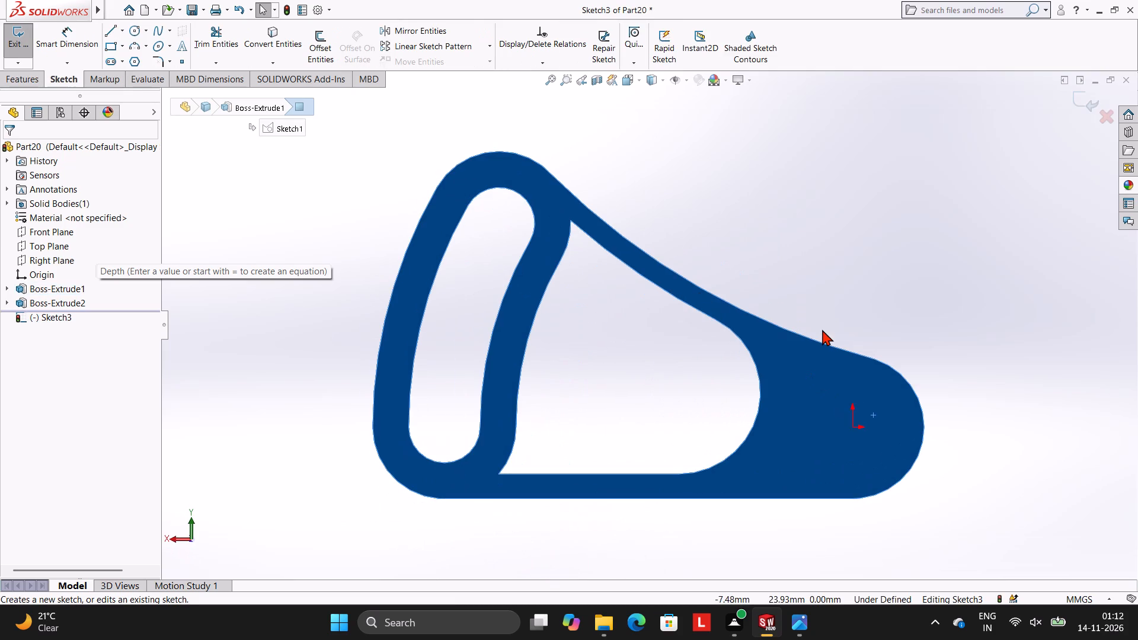
left_click(136, 35)
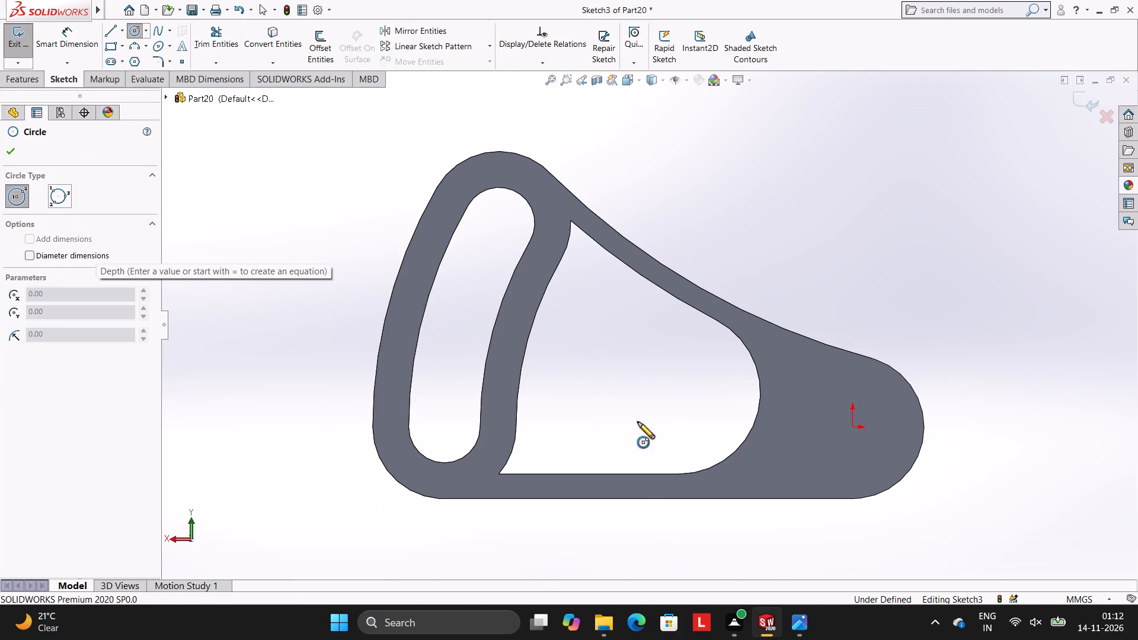
left_click(854, 427)
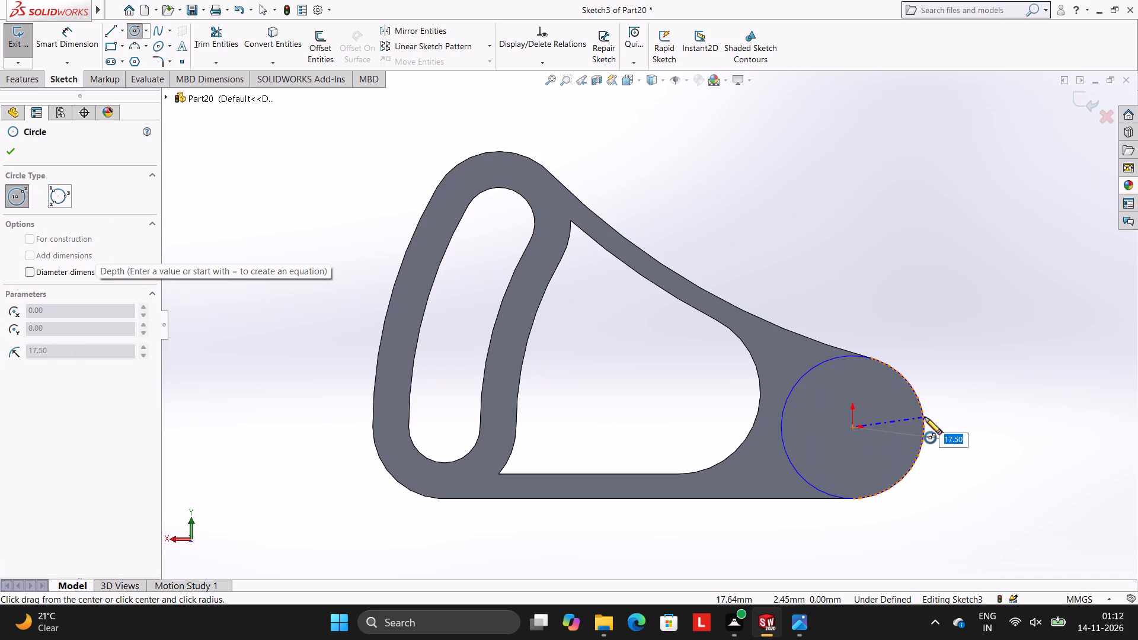
left_click(925, 417)
key("Escape")
key("Escape")
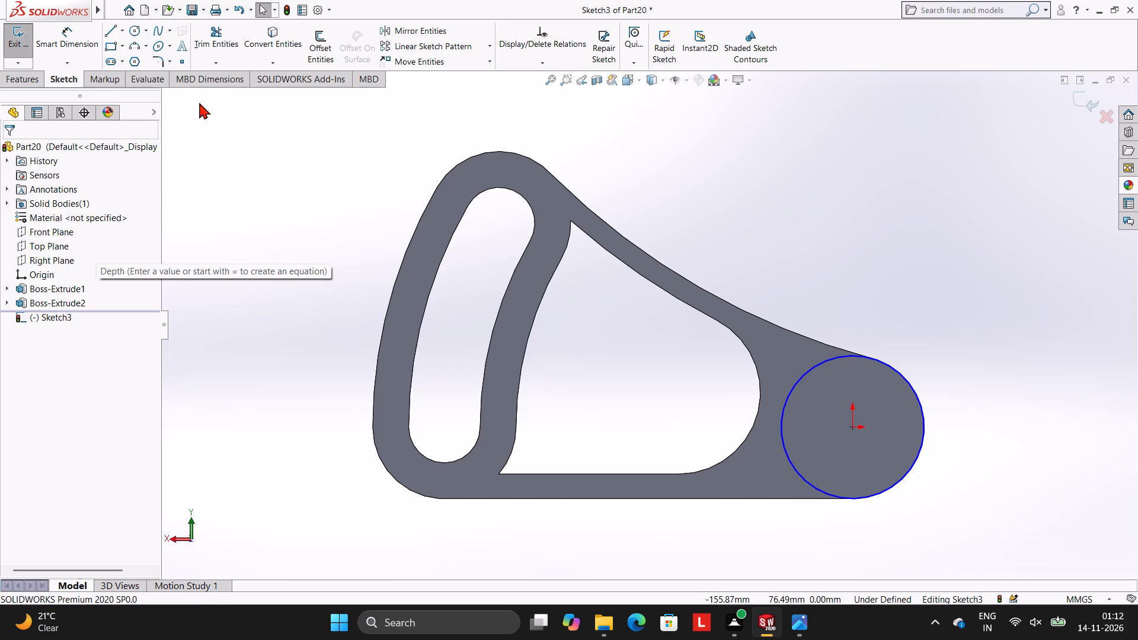
Dimension the back-face circle's diameter.
left_click(87, 45)
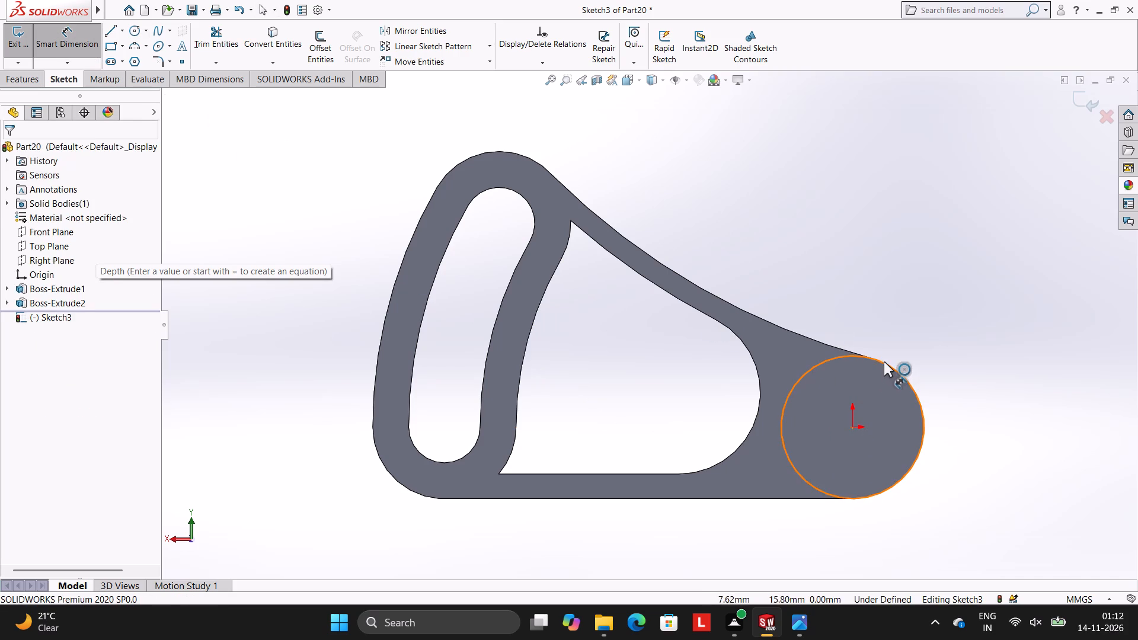
left_click(884, 361)
left_click(888, 284)
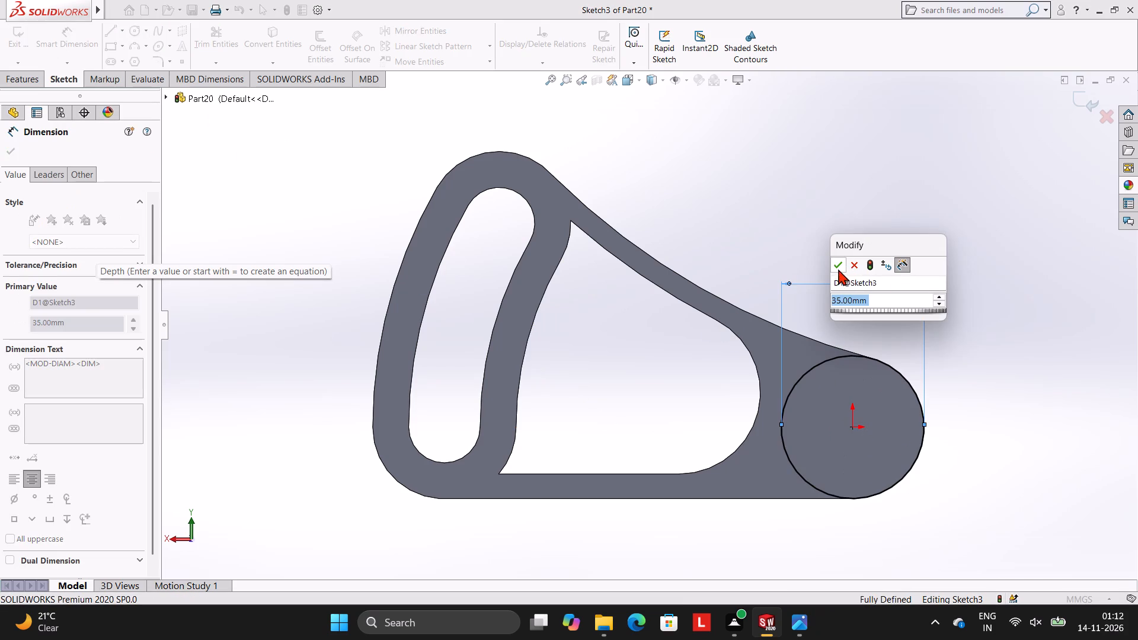
left_click(839, 269)
left_click(829, 215)
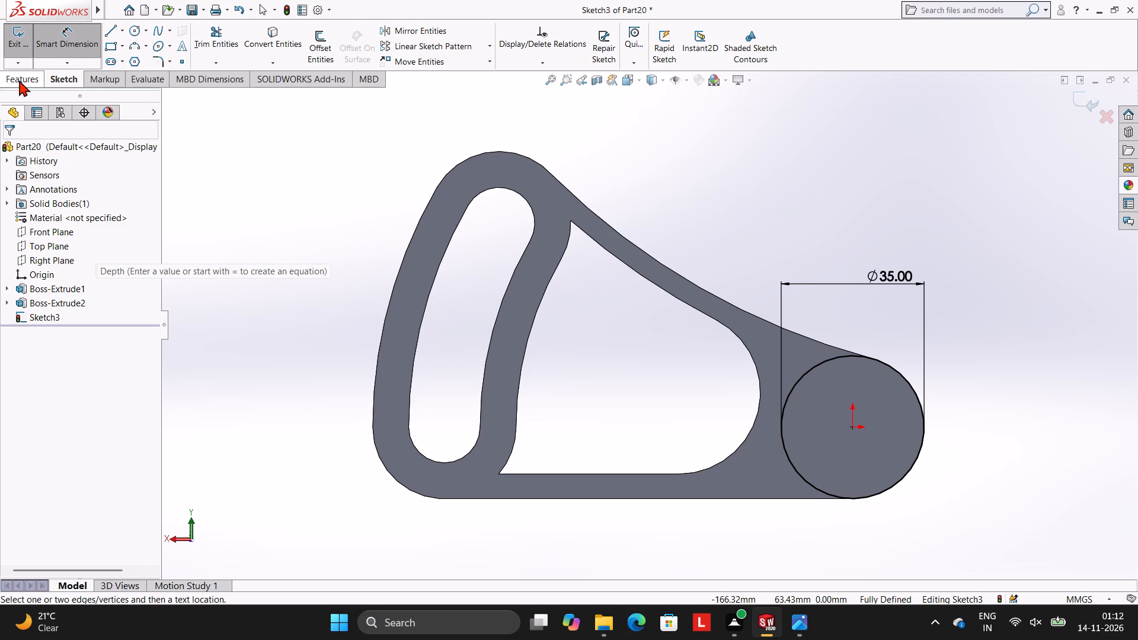
Extrude the circle 3 mm outward from the back face as a boss merged with the body.
left_click(19, 80)
left_click(27, 56)
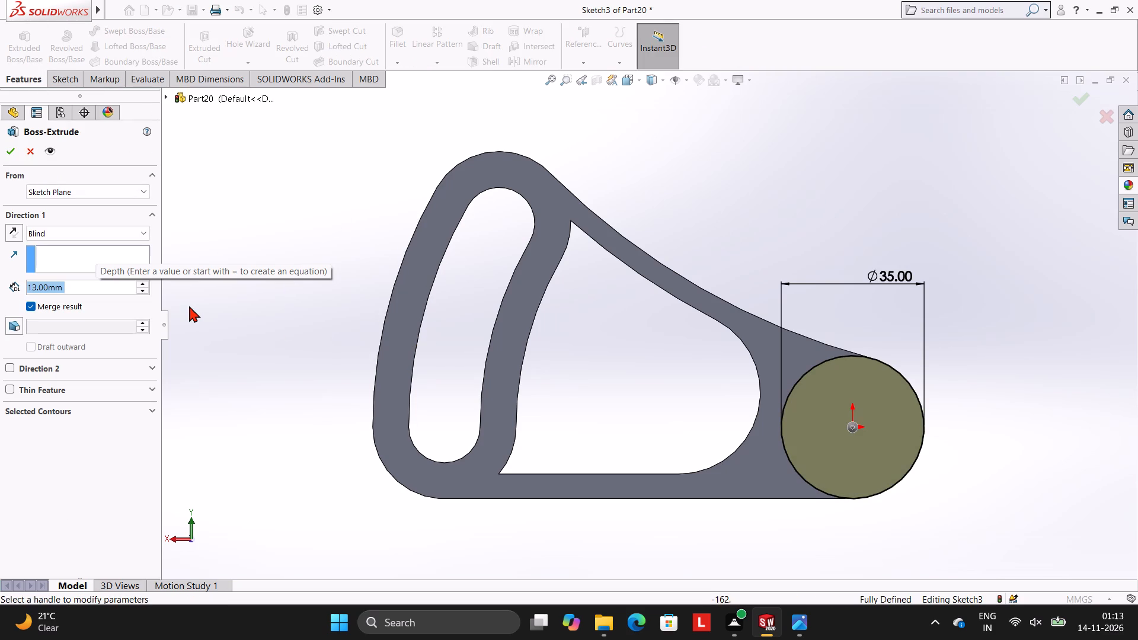
key("3")
key("Return")
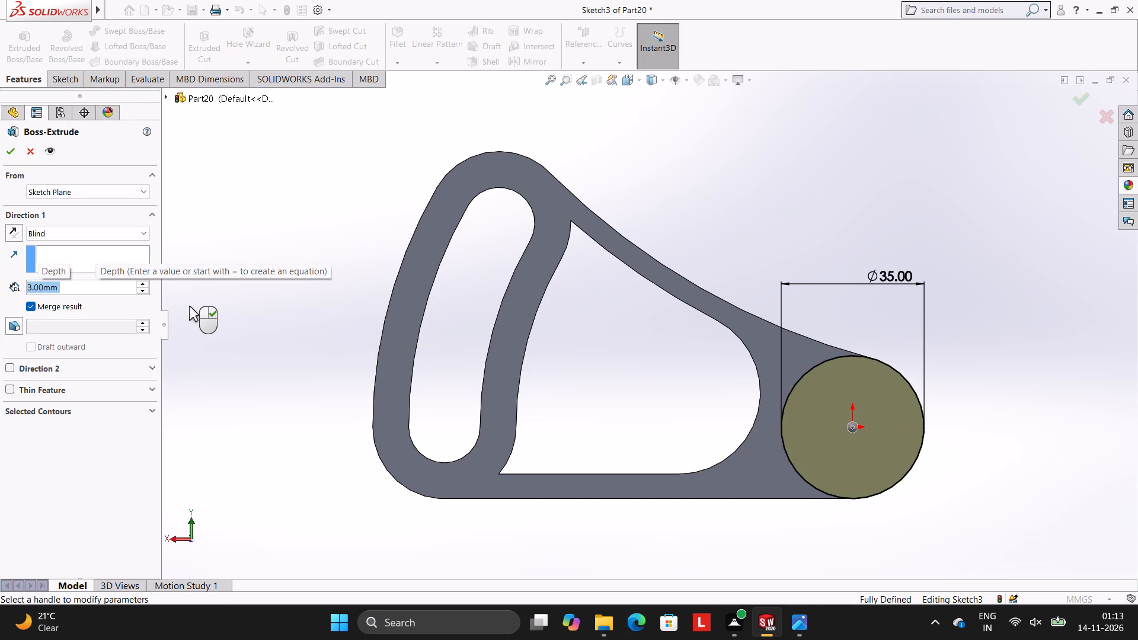
left_click(7, 155)
left_click(268, 172)
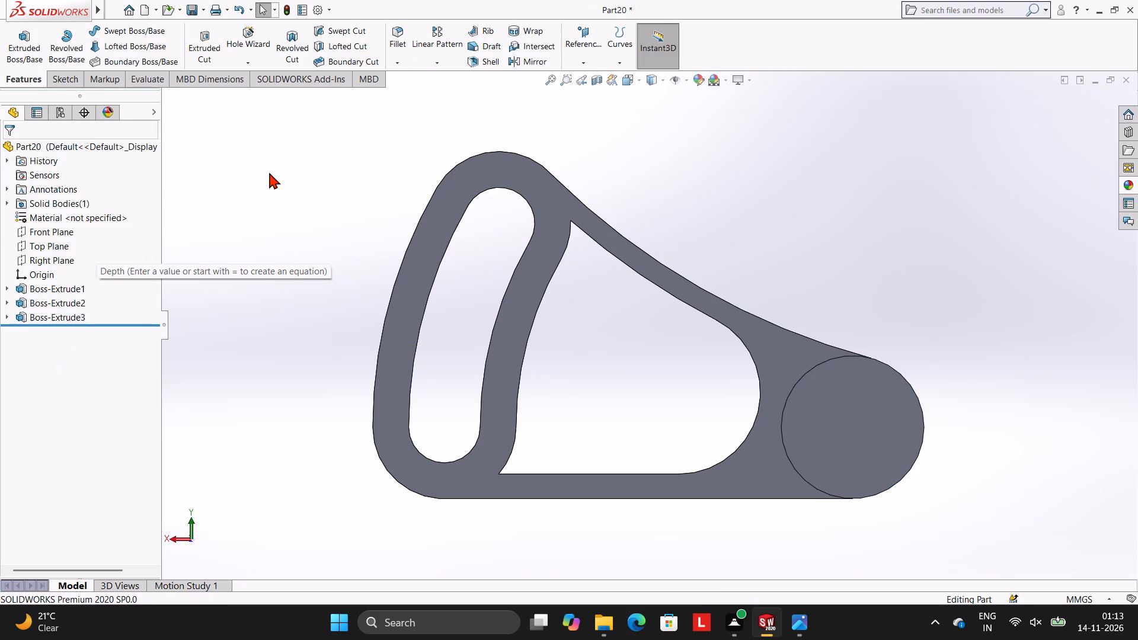
key("Escape")
Examine the lever from both sides, checking the round bosses at the origin end.
scroll(816, 177, "down", 1)
scroll(814, 180, "up", 3)
middle_click_drag(816, 204, 716, 280)
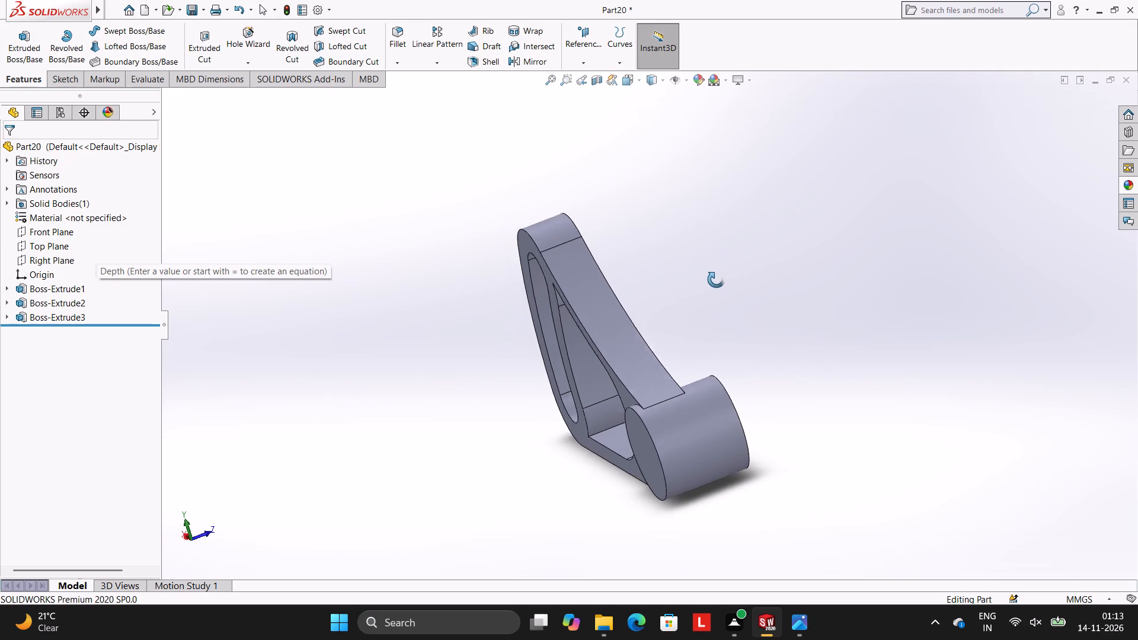
middle_click_drag(716, 280, 714, 280)
middle_click_drag(741, 341, 680, 349)
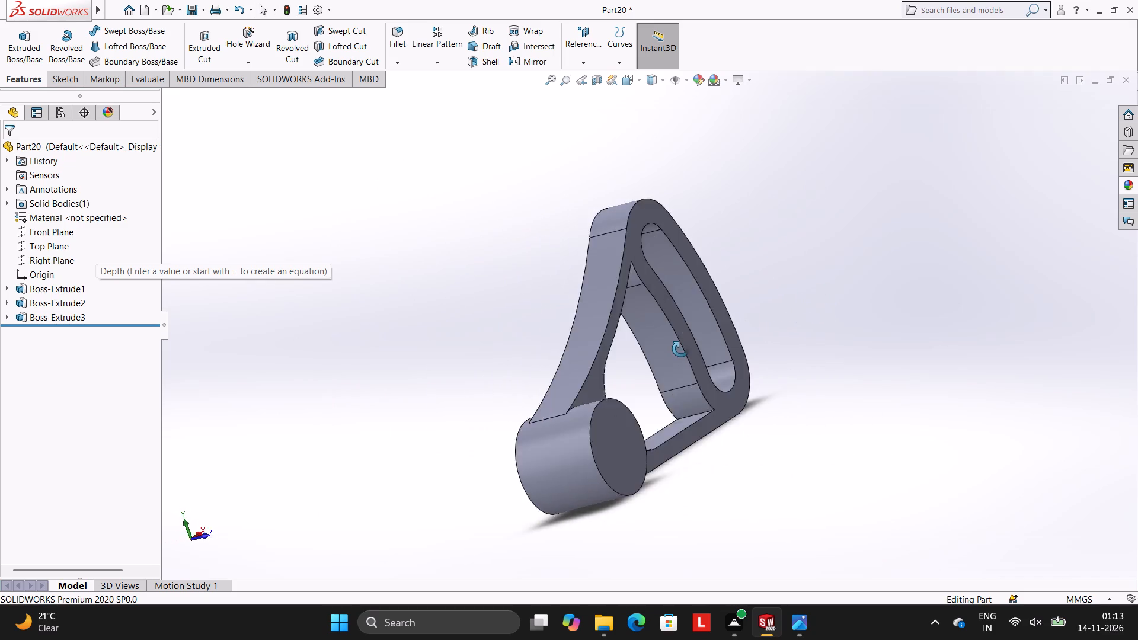
middle_click_drag(680, 349, 723, 335)
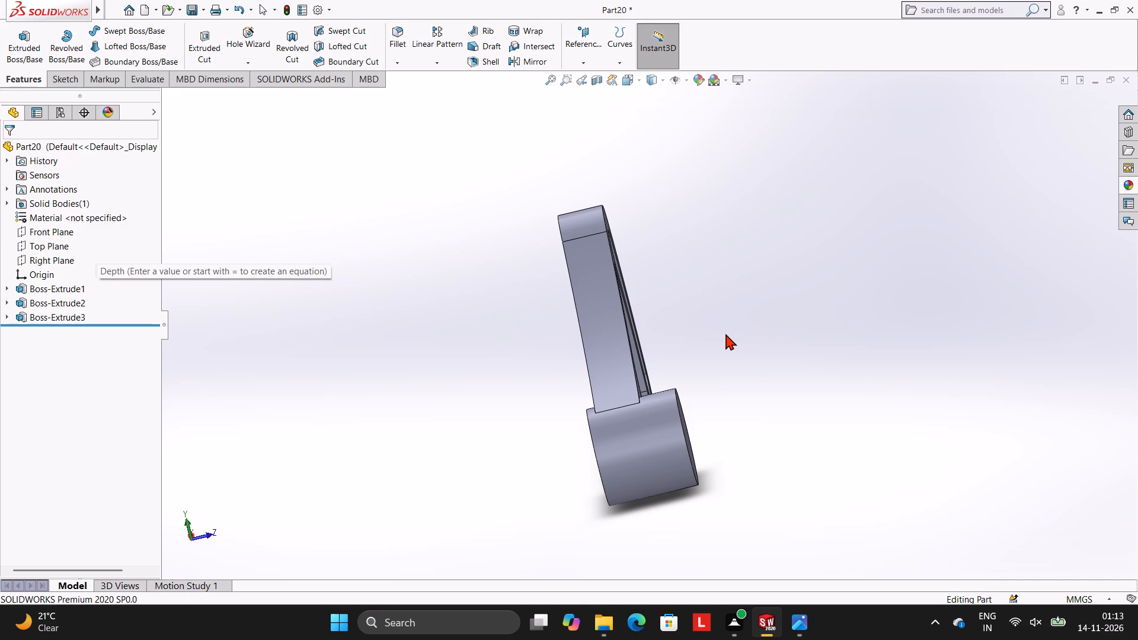
scroll(717, 295, "down", 1)
middle_click_drag(727, 293, 770, 286)
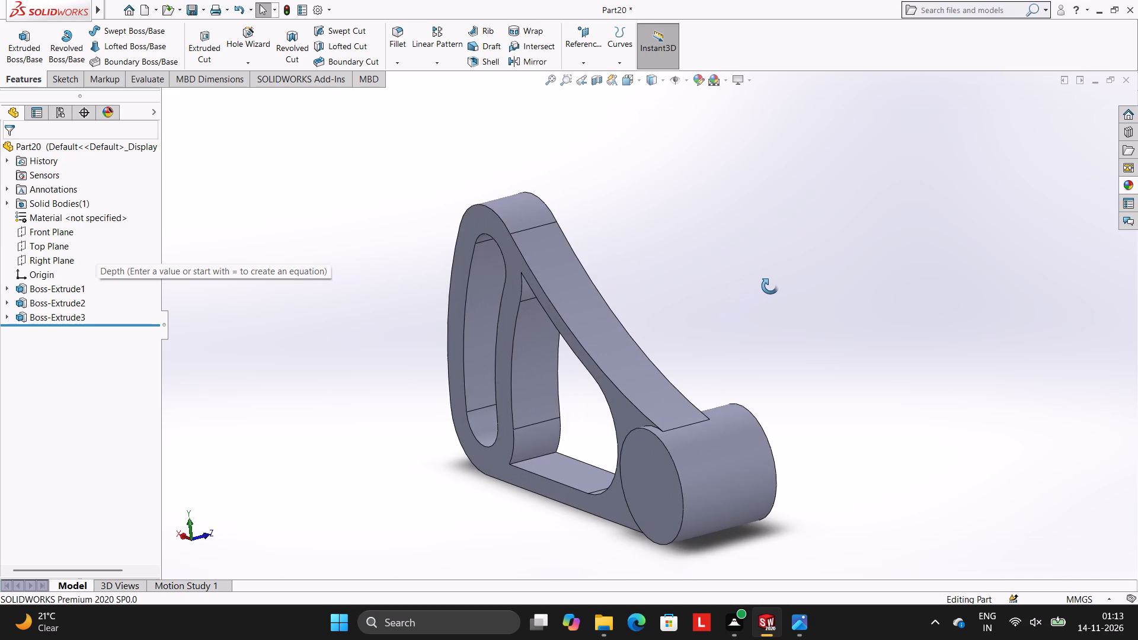
middle_click_drag(770, 286, 770, 286)
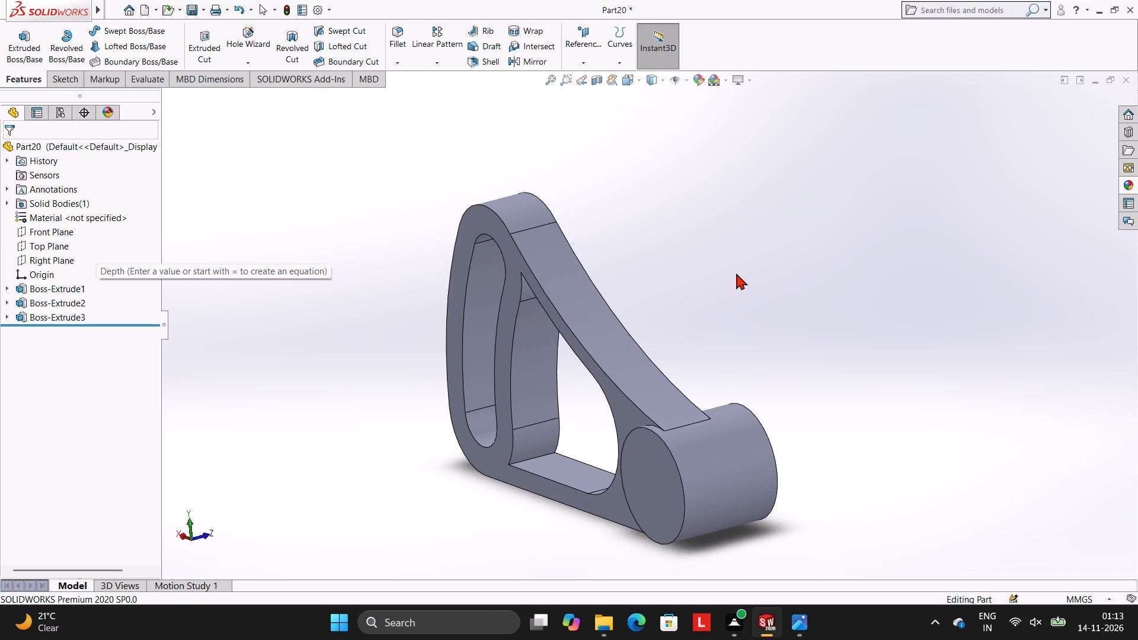
middle_click_drag(795, 299, 723, 296)
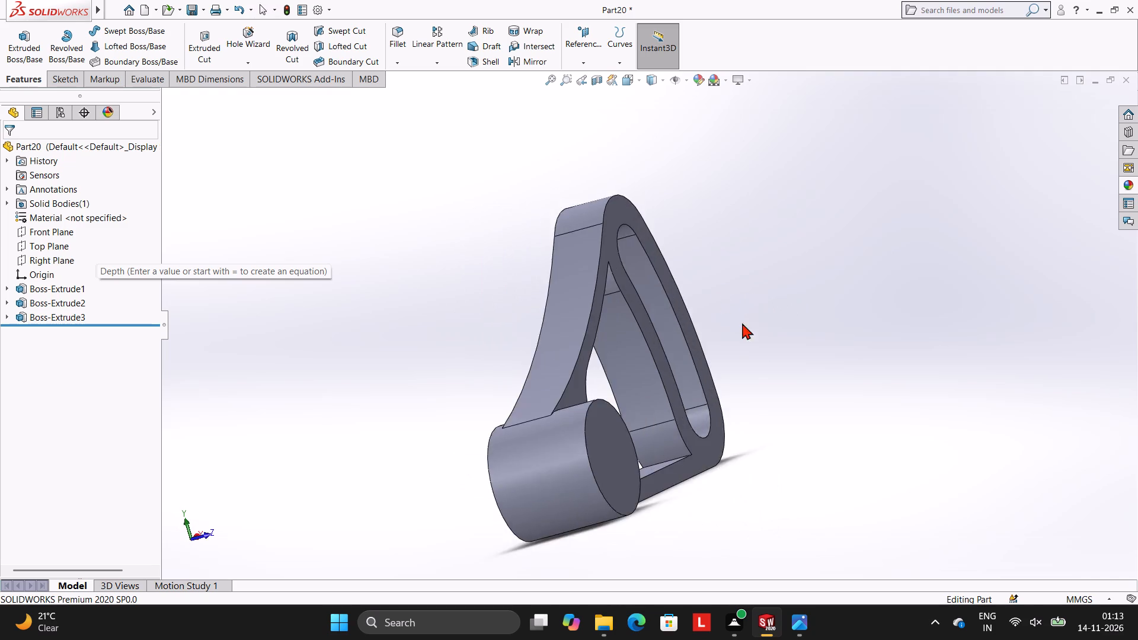
Sketch a circle of radius 11 mm on the front boss's end face, centred on the origin.
scroll(778, 343, "down", 1)
middle_click_drag(779, 343, 716, 329)
left_click(414, 453)
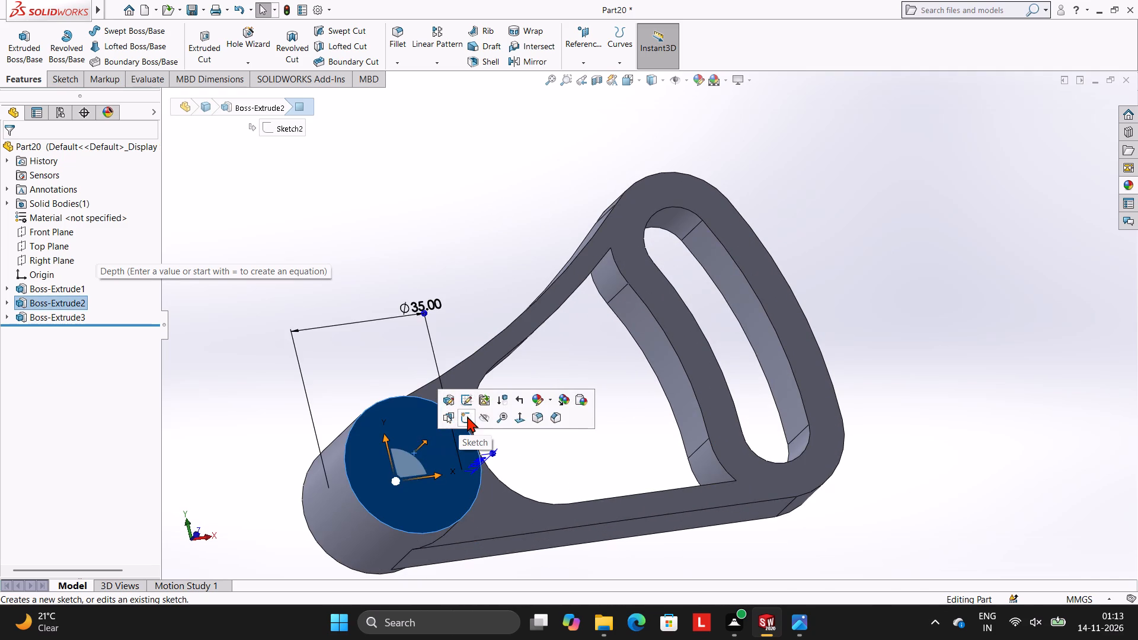
left_click(467, 416)
key("ctrl+8")
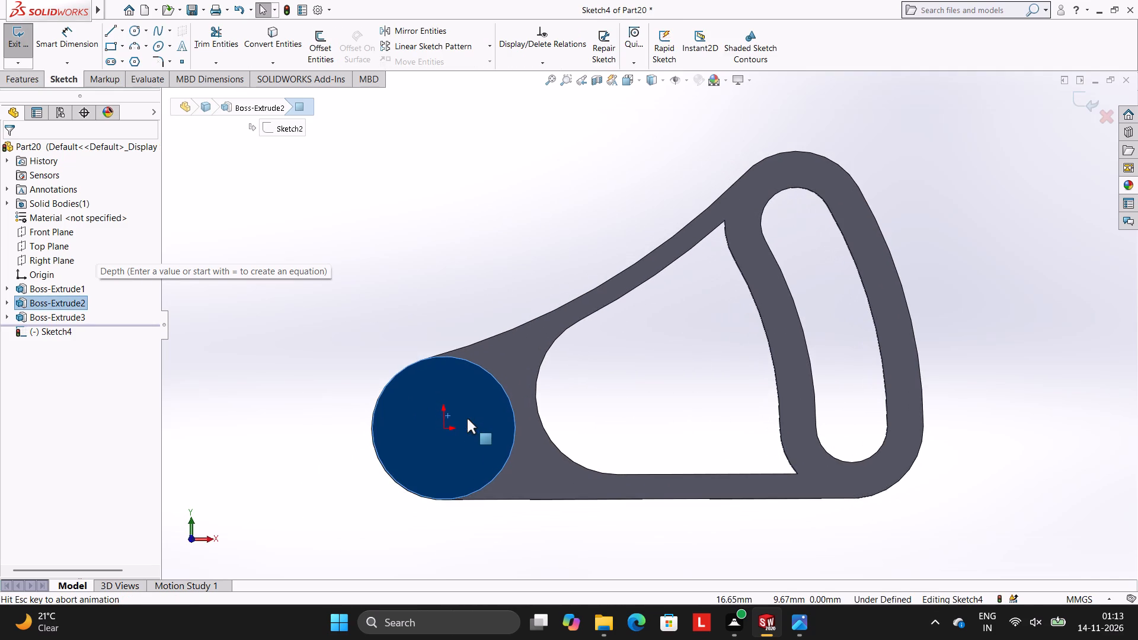
key("Escape")
key("Escape")
scroll(502, 425, "up", 3)
scroll(517, 432, "down", 2)
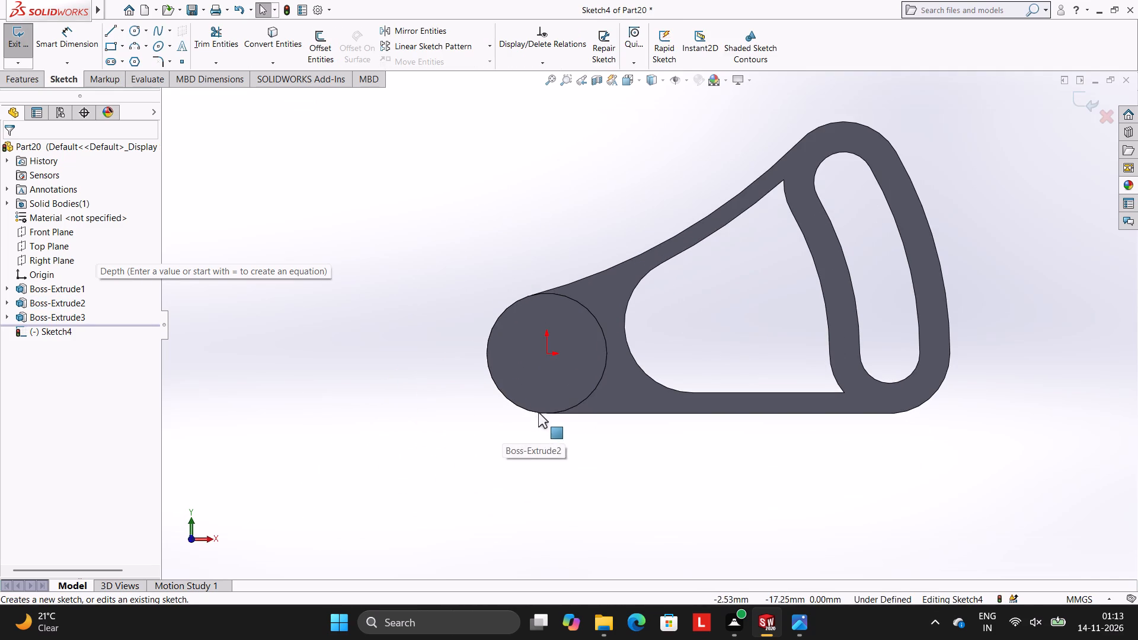
scroll(699, 249, "up", 2)
scroll(702, 250, "down", 2)
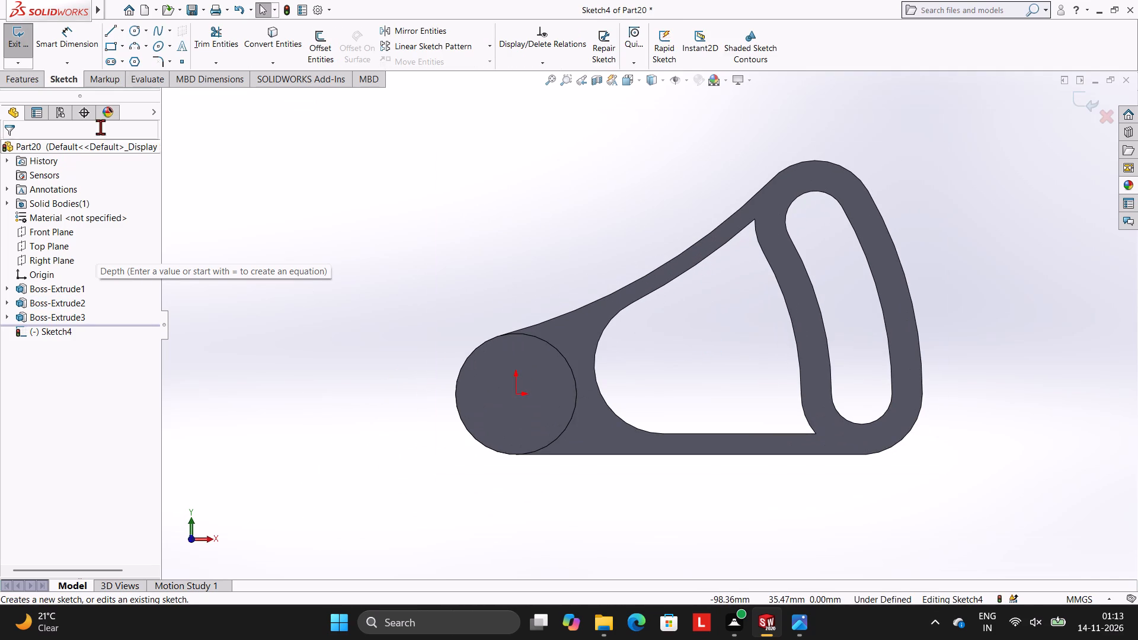
left_click(132, 31)
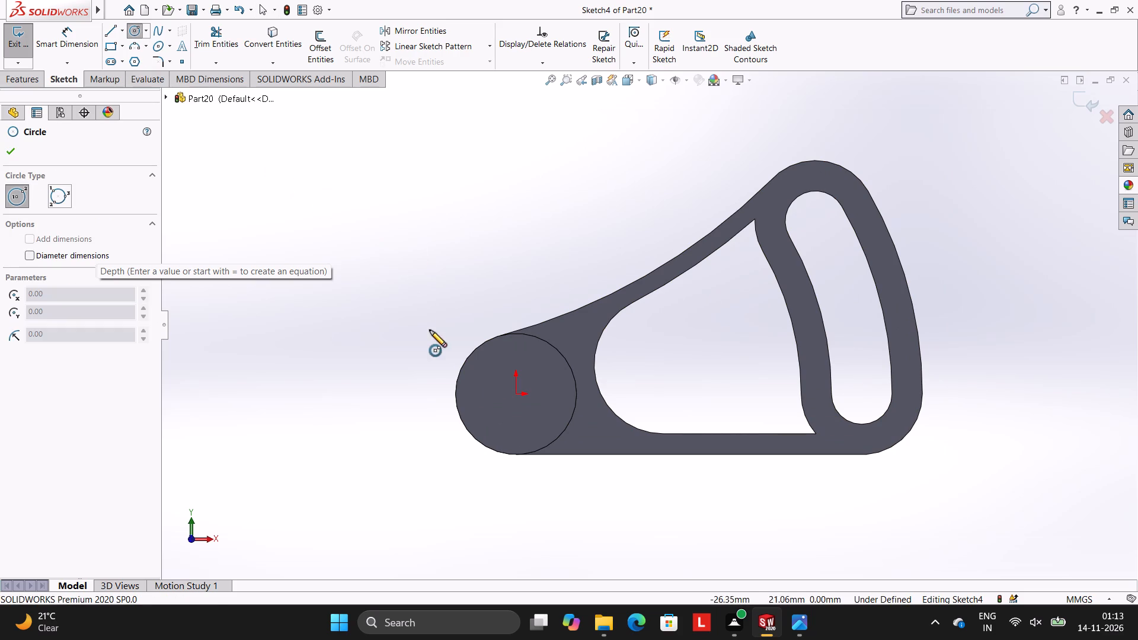
left_click(516, 395)
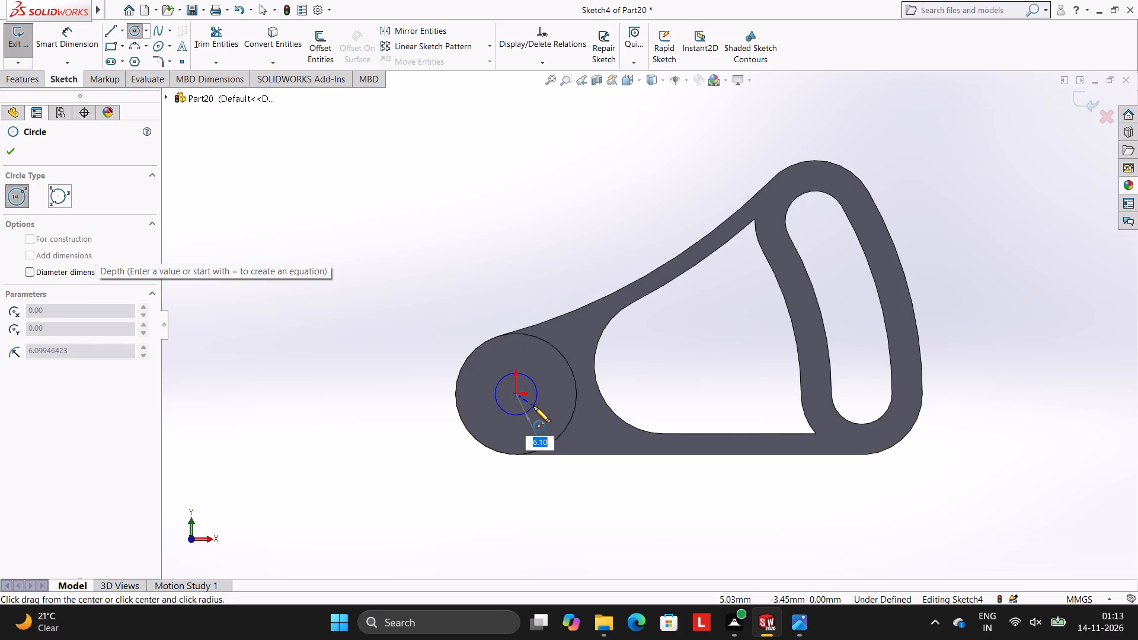
type("11")
key("Return")
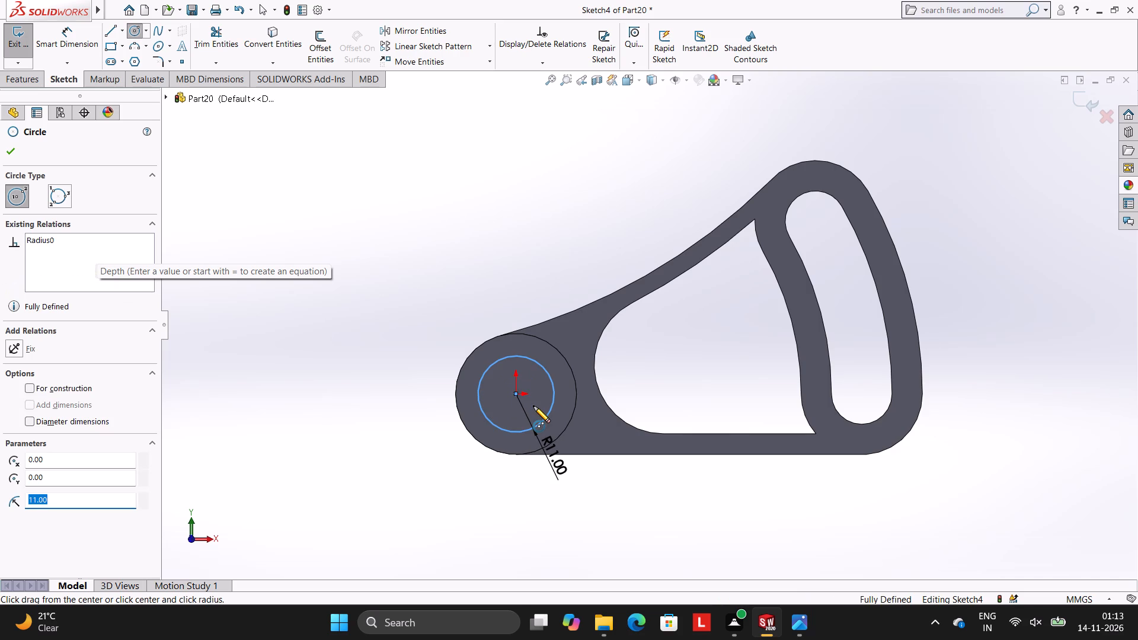
key("Escape")
key("Escape")
scroll(571, 357, "down", 2)
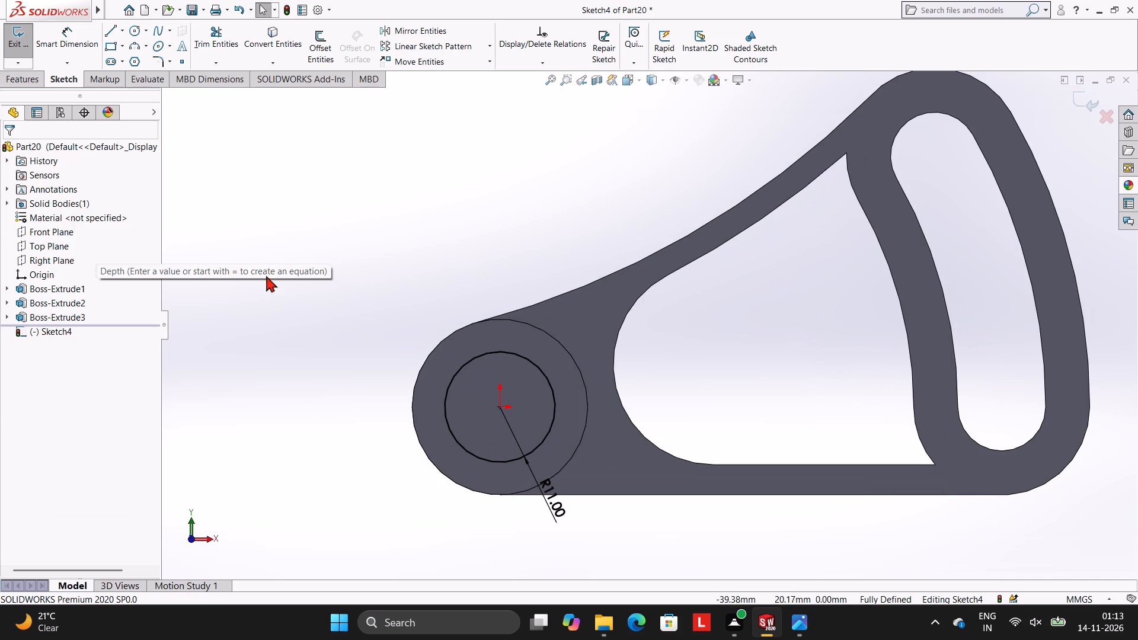
Draw a 24.5 mm horizontal line from the circle's right quadrant through the origin, continuing with a 3 mm vertical line upward from its far end.
left_click(107, 28)
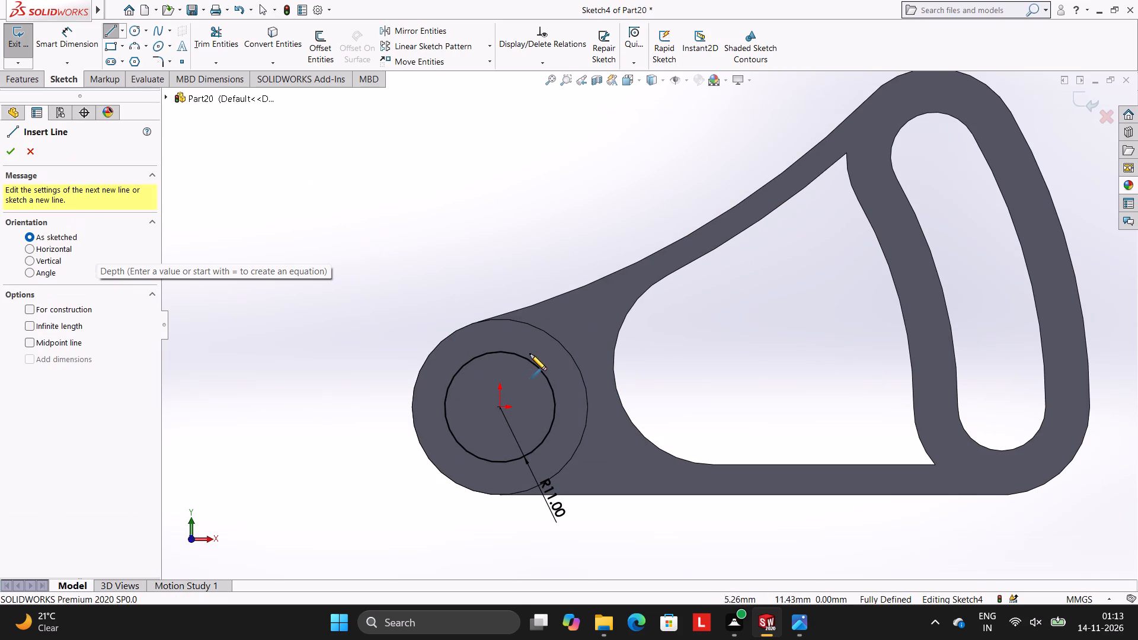
scroll(542, 418, "down", 2)
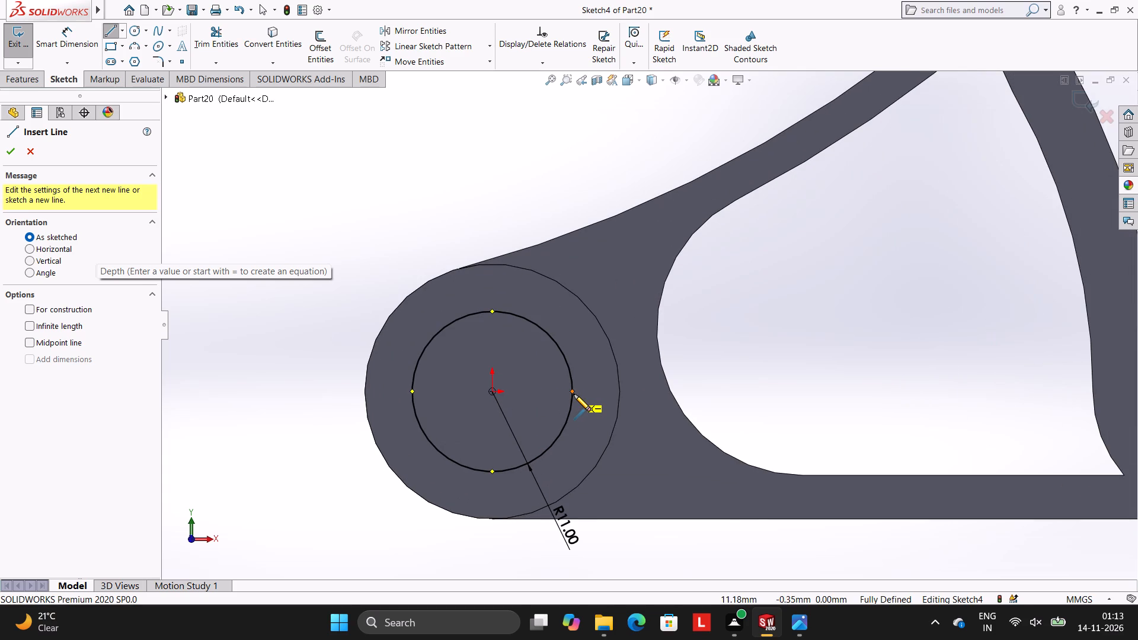
left_click(572, 392)
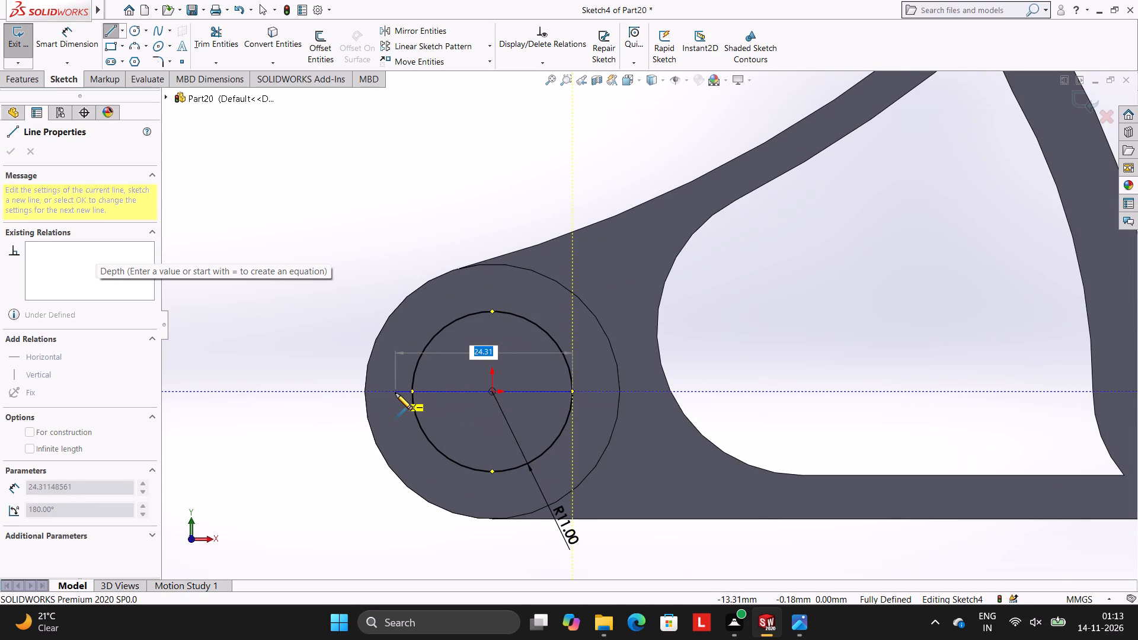
type("24.5")
key("Return")
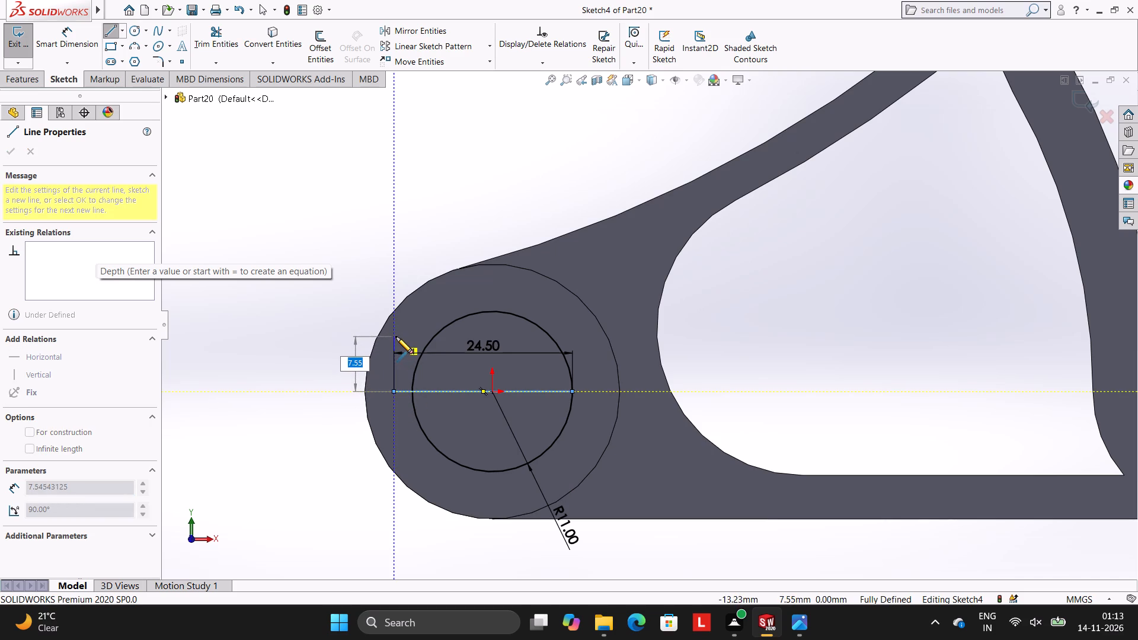
key("3")
key("Return")
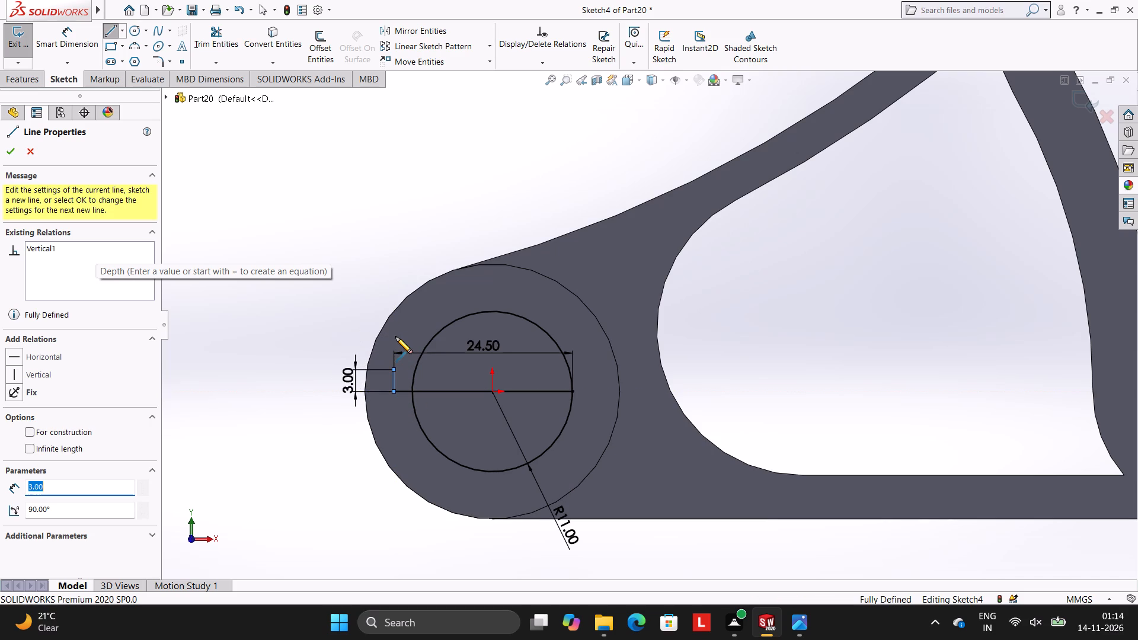
Complete the keyway rectangle with a horizontal line about 8.5 mm inward, a 6 mm vertical line downward, and lines closing back to the centre line.
left_click(456, 370)
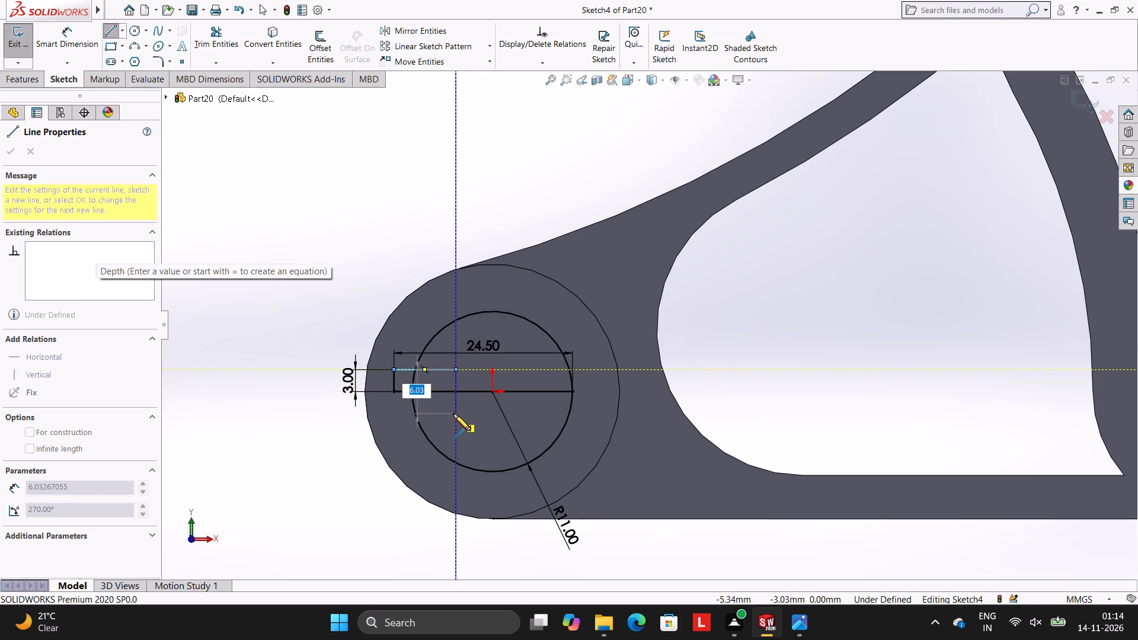
key("6")
key("Return")
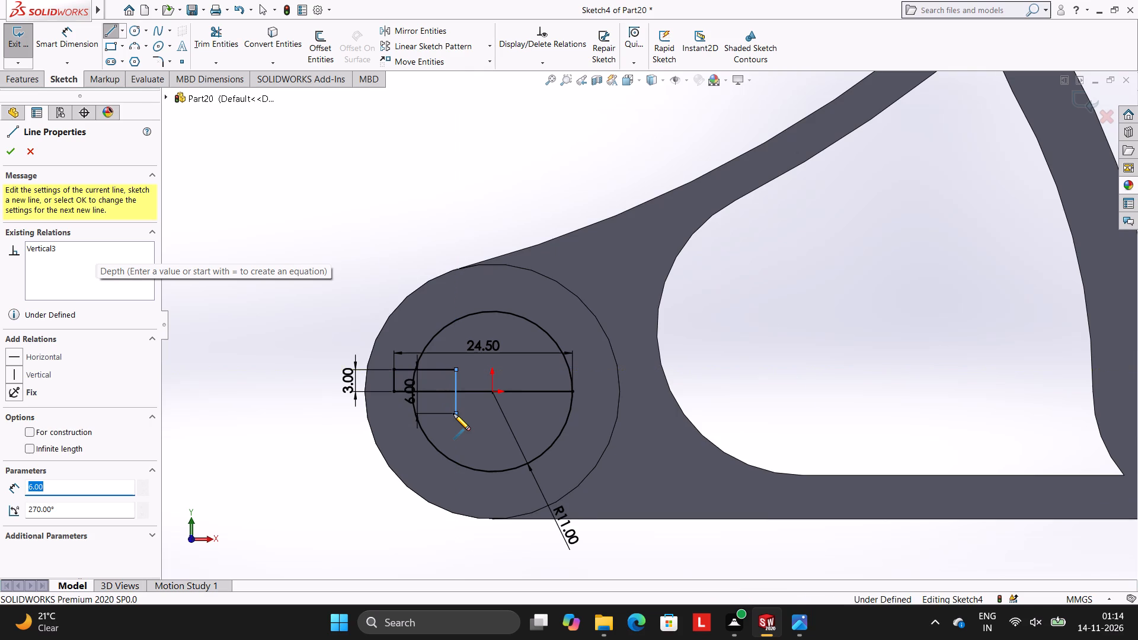
scroll(453, 414, "down", 5)
left_click(376, 379)
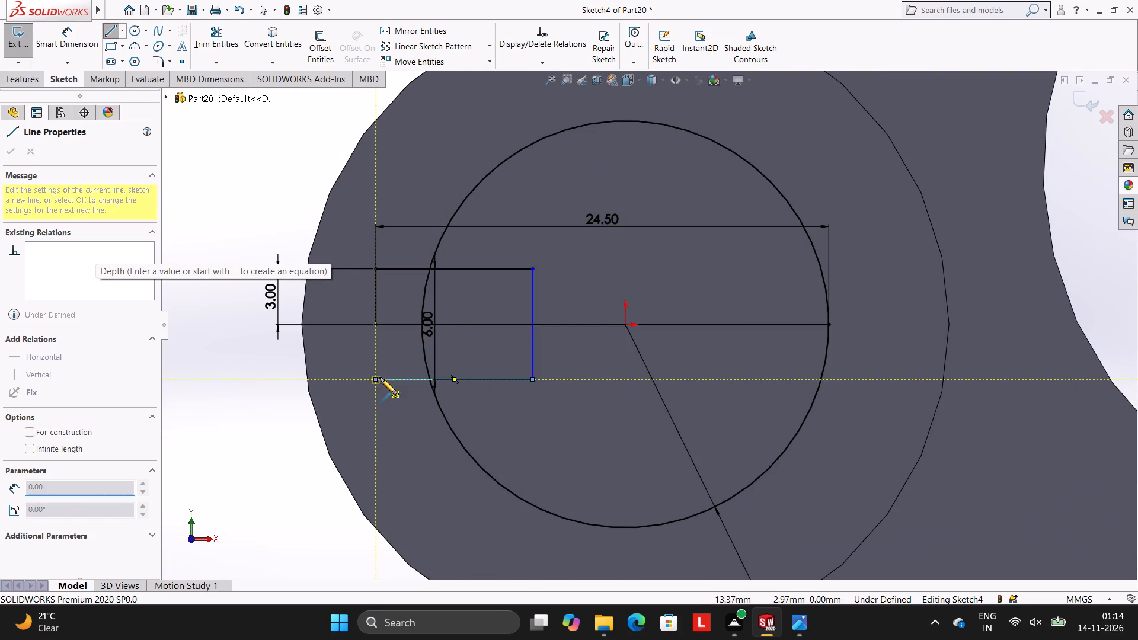
left_click(376, 325)
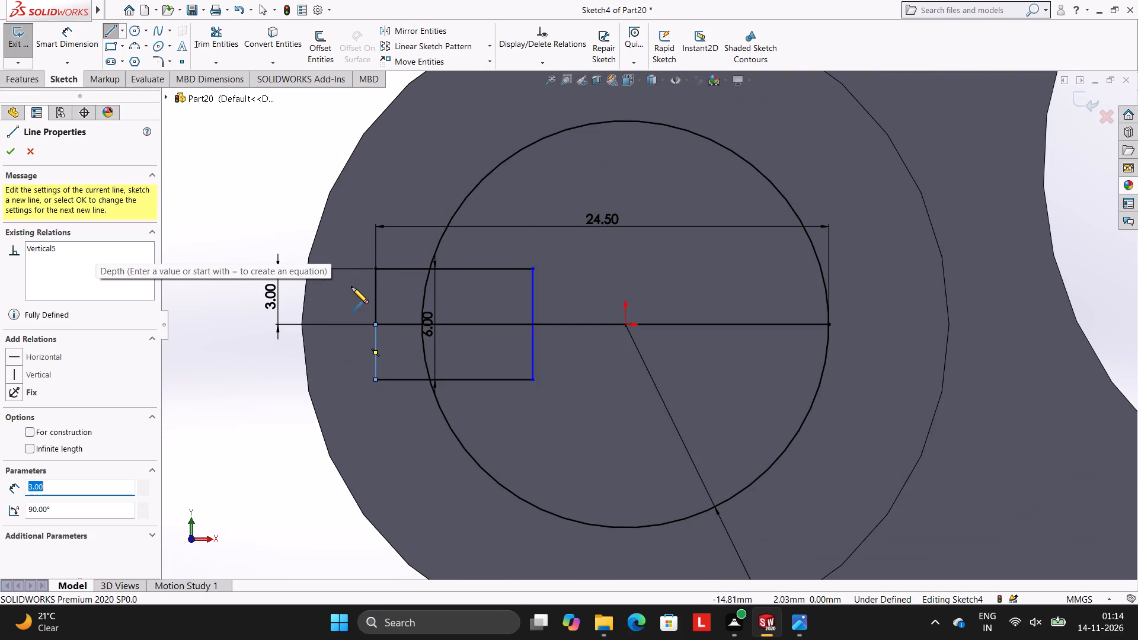
key("Escape")
key("Escape")
key("Escape")
Trim away the keyway rectangle's segments inside the circle and the circle's arc segments across the keyway opening.
left_click(216, 52)
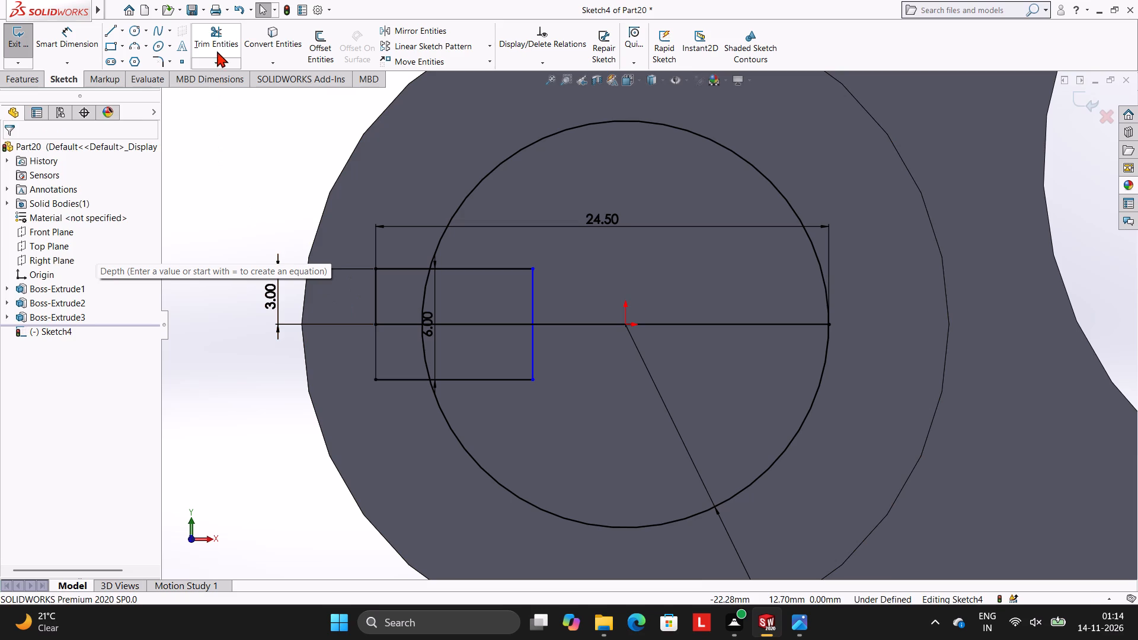
left_click(488, 270)
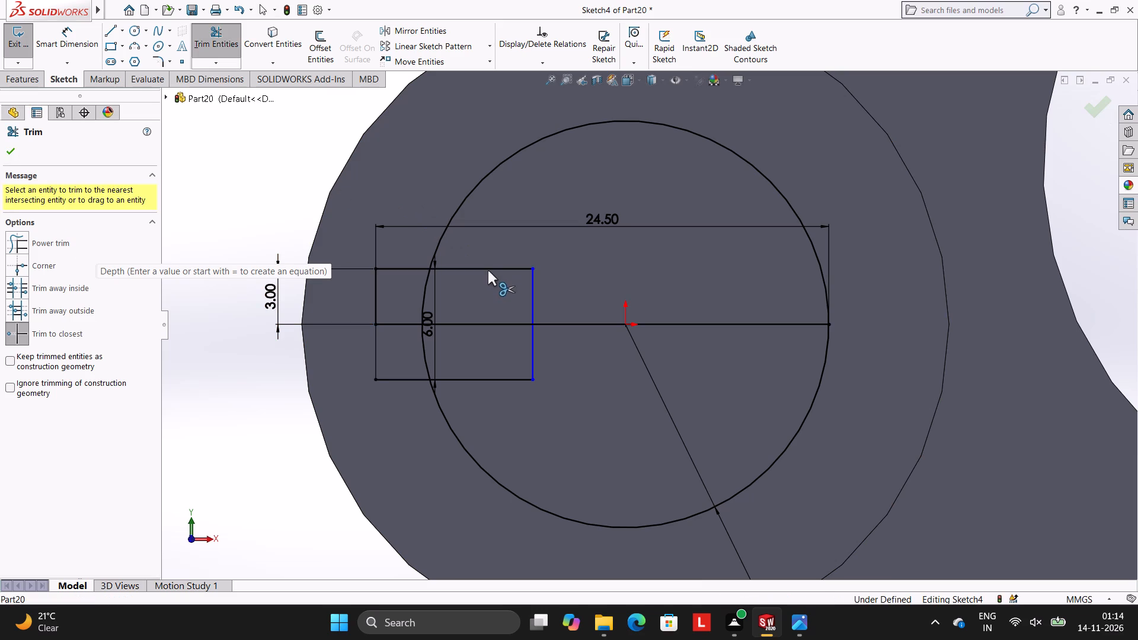
left_click(533, 295)
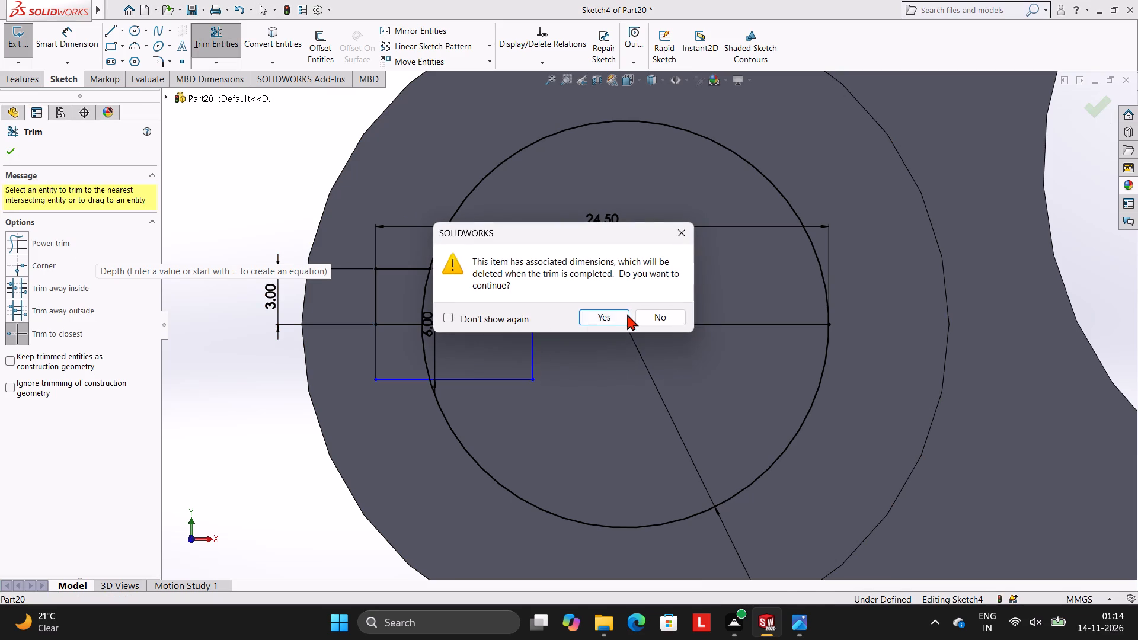
left_click(624, 314)
left_click(532, 347)
left_click(482, 380)
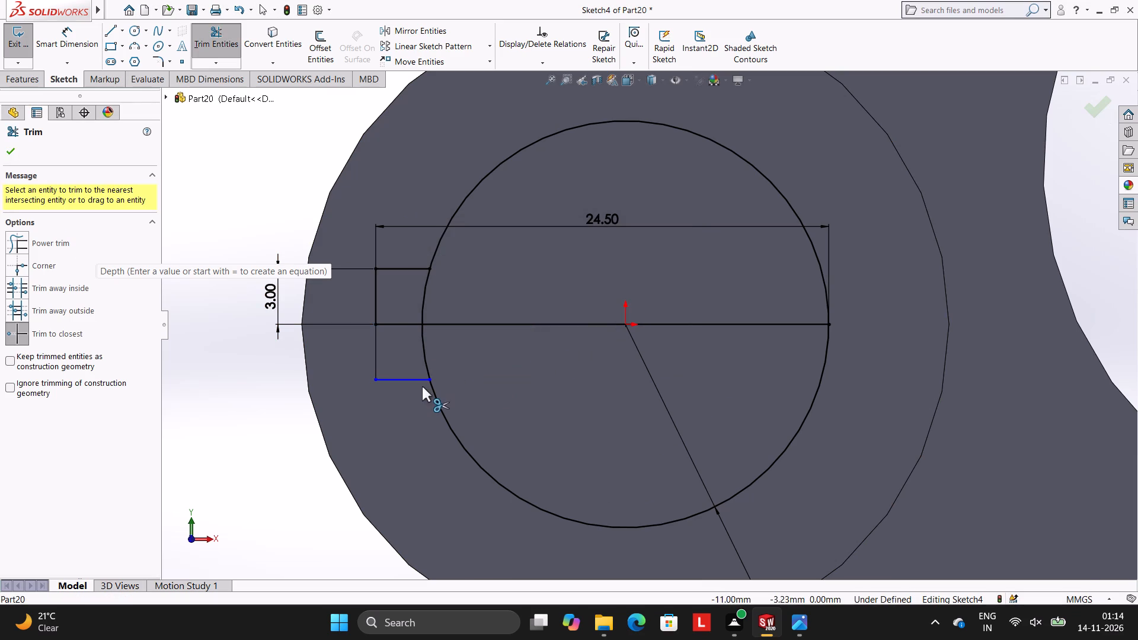
left_click(422, 354)
left_click(425, 284)
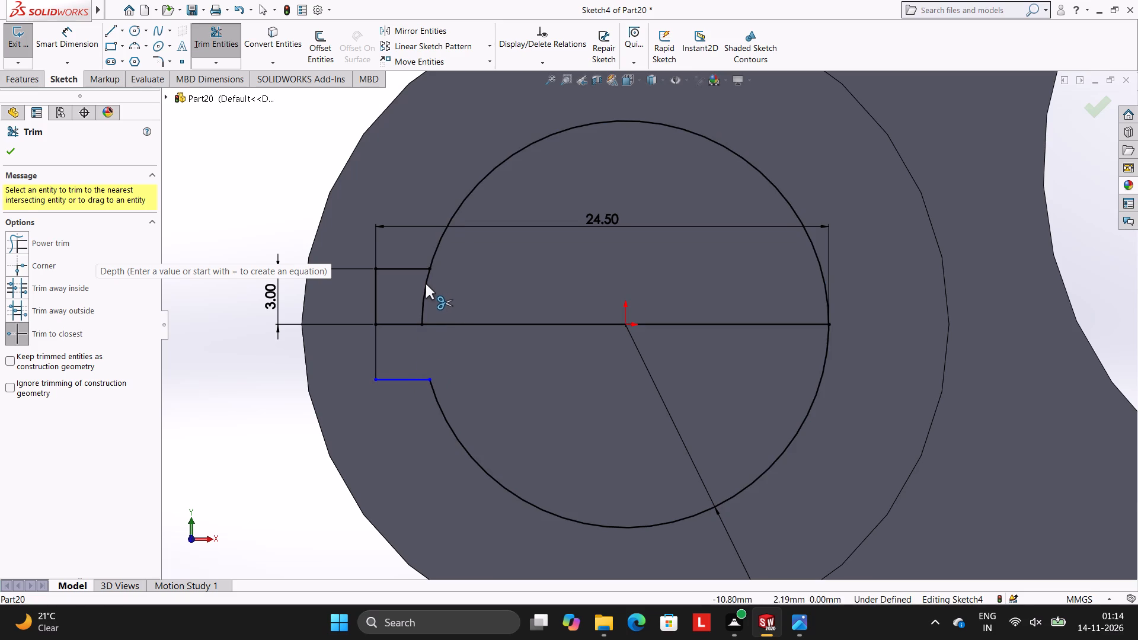
key("Escape")
key("Escape")
Dimension the length of the keyway's lower edge.
left_click(61, 43)
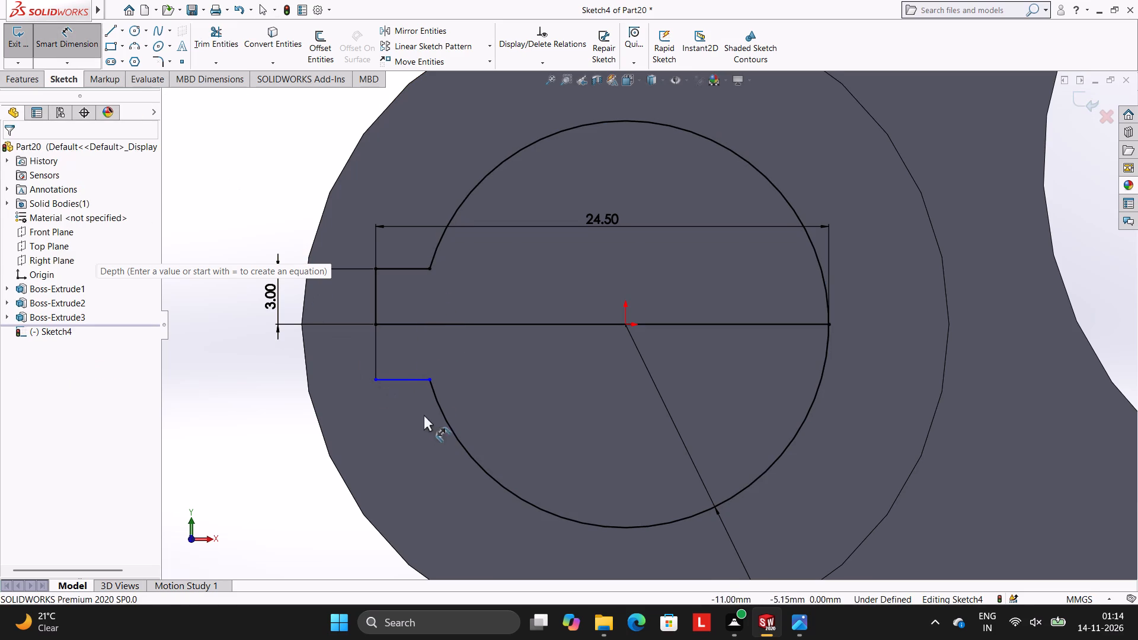
left_click(402, 379)
left_click(404, 423)
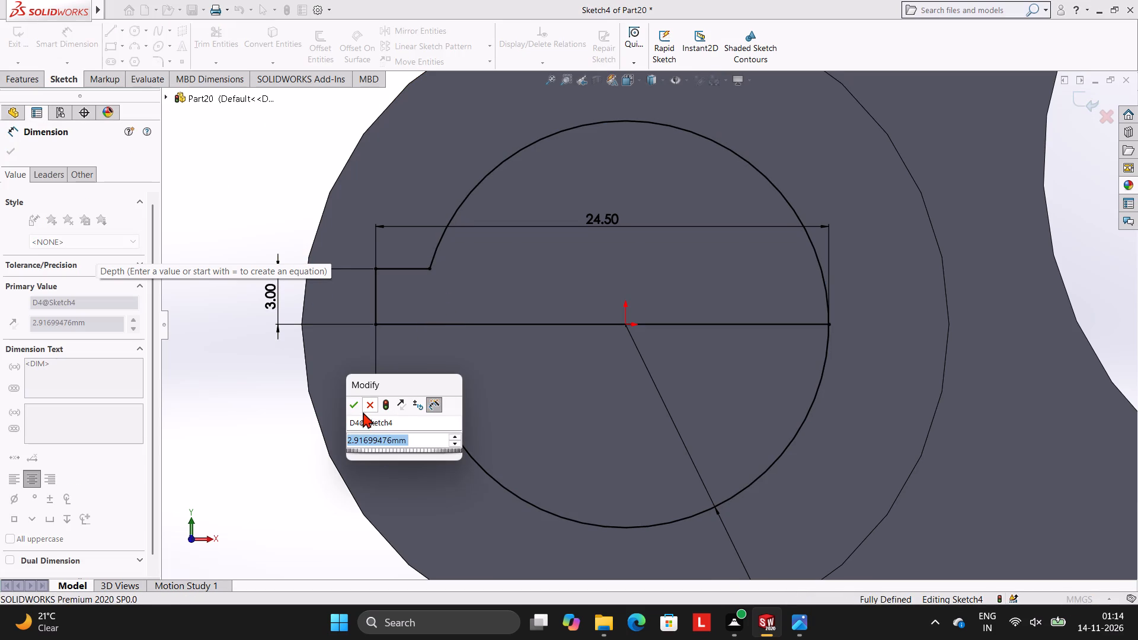
left_click(354, 404)
left_click(336, 374)
Extrude-cut both halves of the keyed bore profile with a blind depth of 60 mm.
scroll(505, 392, "up", 6)
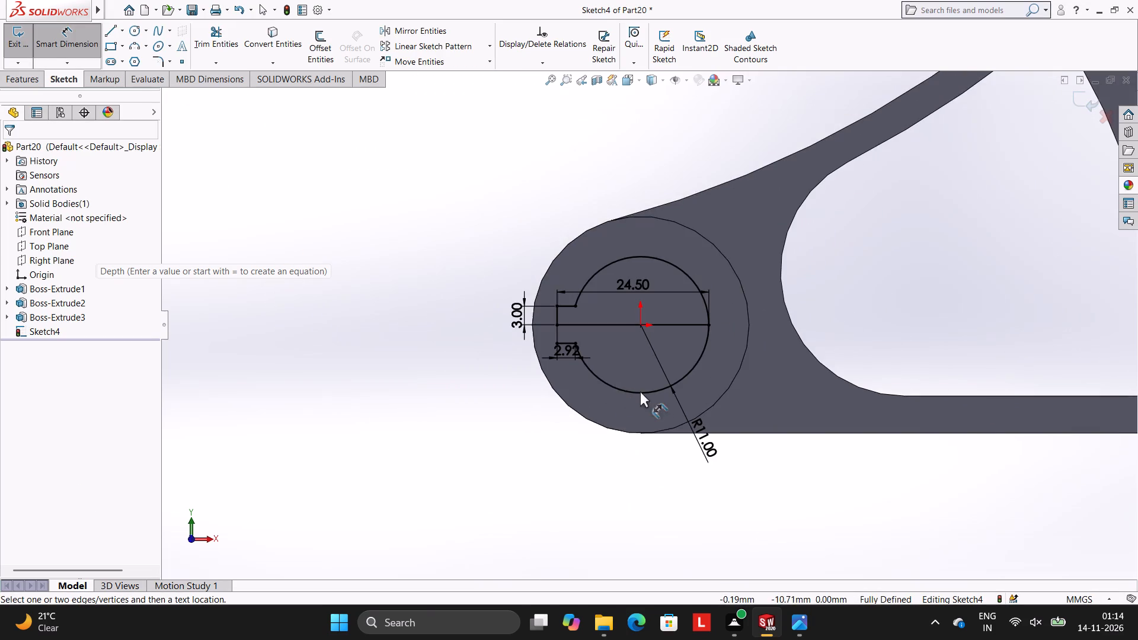
scroll(642, 391, "up", 4)
scroll(739, 316, "up", 1)
scroll(739, 315, "down", 2)
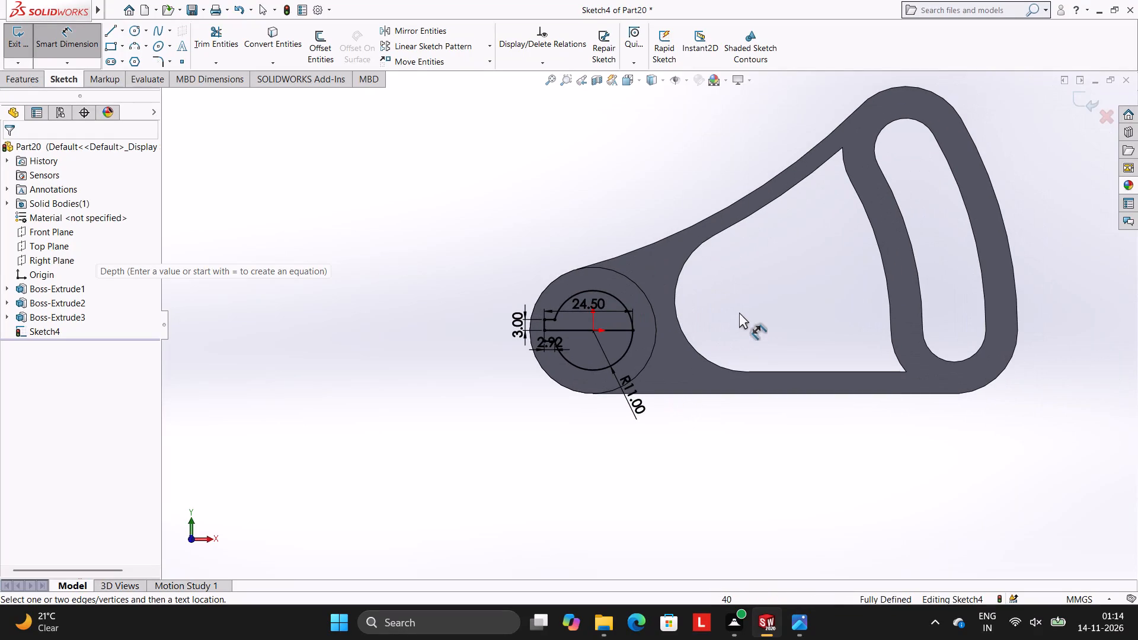
left_click(25, 84)
left_click(210, 51)
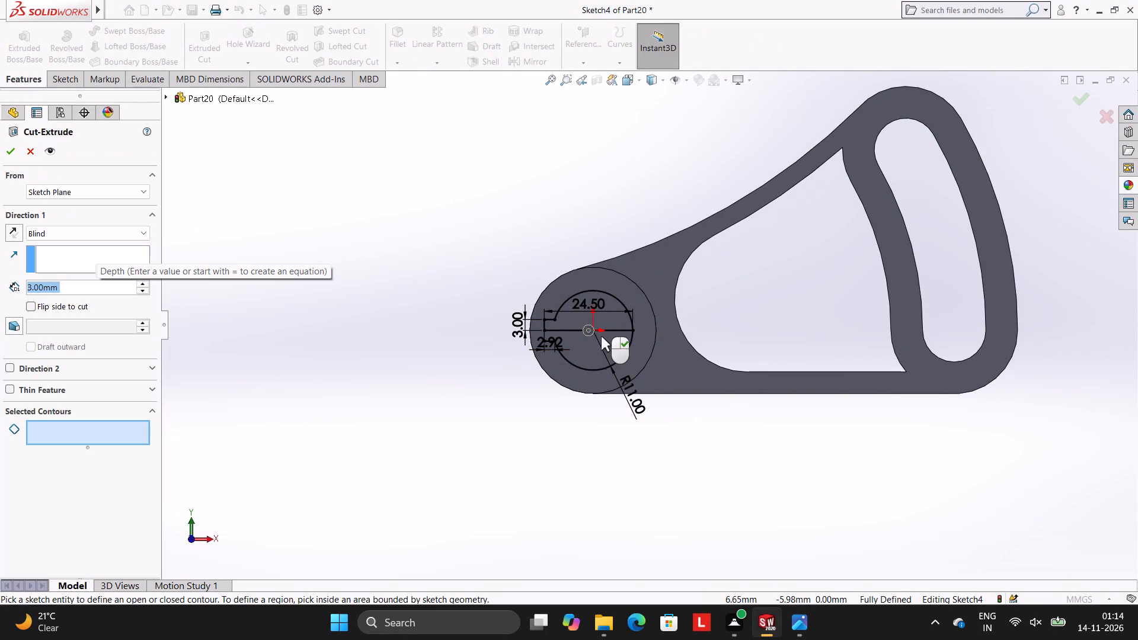
left_click(596, 334)
scroll(609, 318, "down", 4)
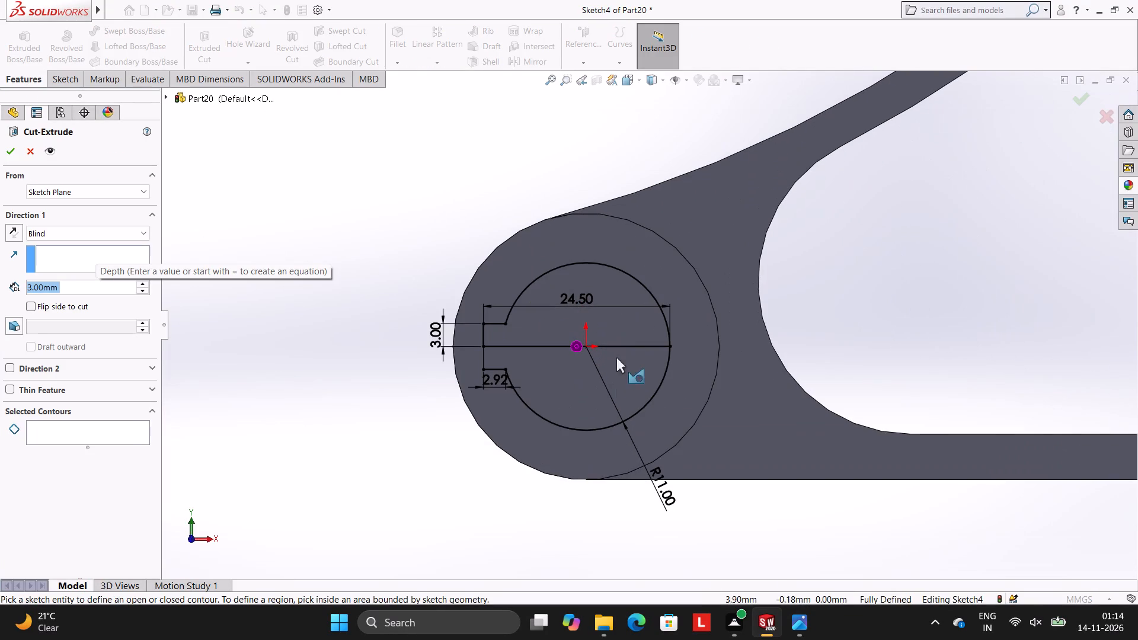
left_click(579, 372)
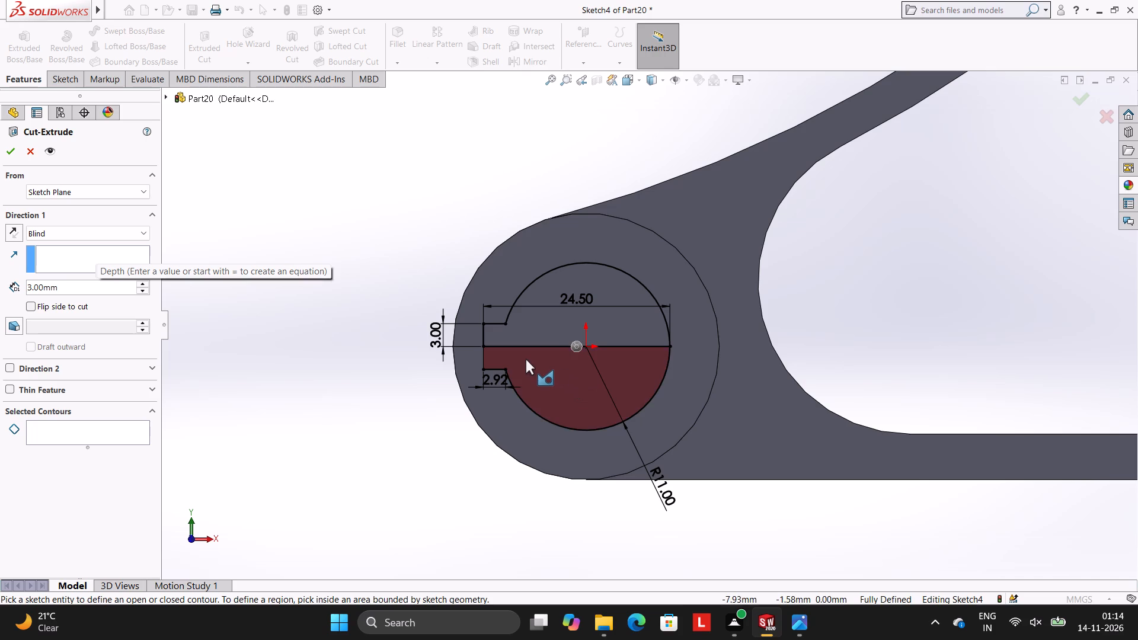
left_click(526, 359)
left_click(532, 320)
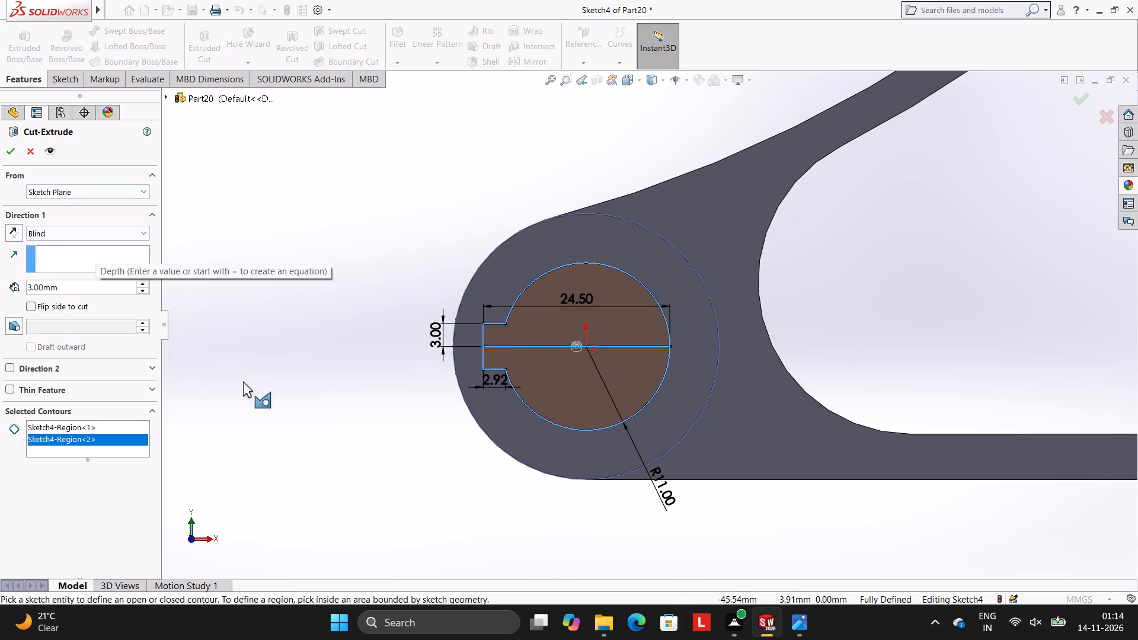
left_click(65, 290)
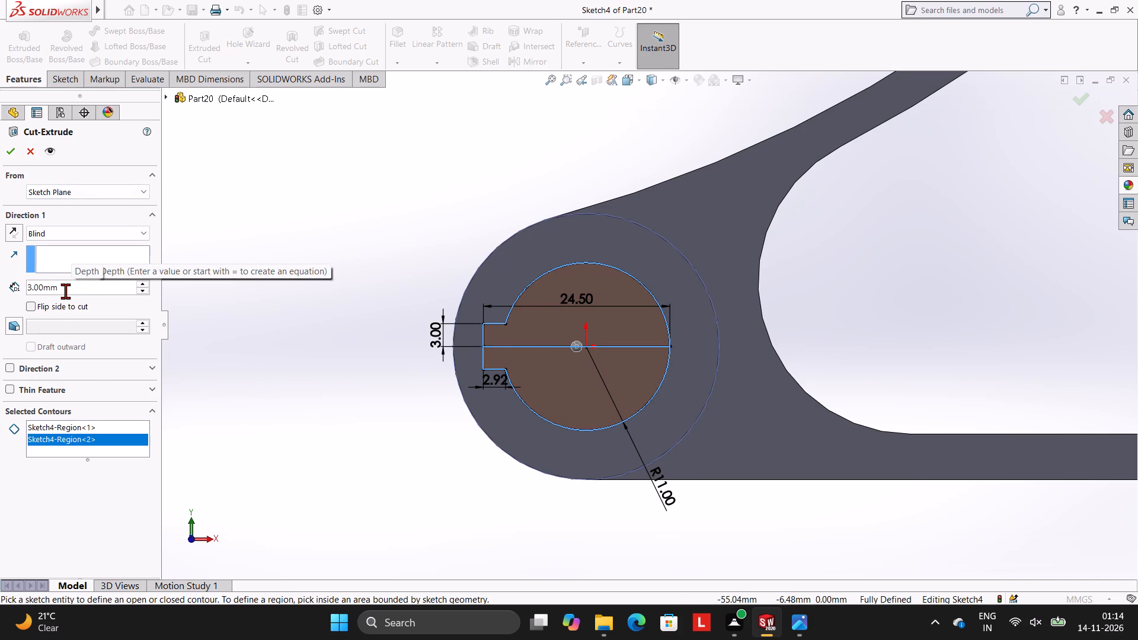
key("BackSpace")
key("BackSpace")
key("BackSpace")
key("BackSpace")
key("BackSpace")
key("BackSpace")
key("BackSpace")
key("BackSpace")
key("BackSpace")
key("BackSpace")
key("BackSpace")
key("BackSpace")
key("BackSpace")
type("60")
key("Return")
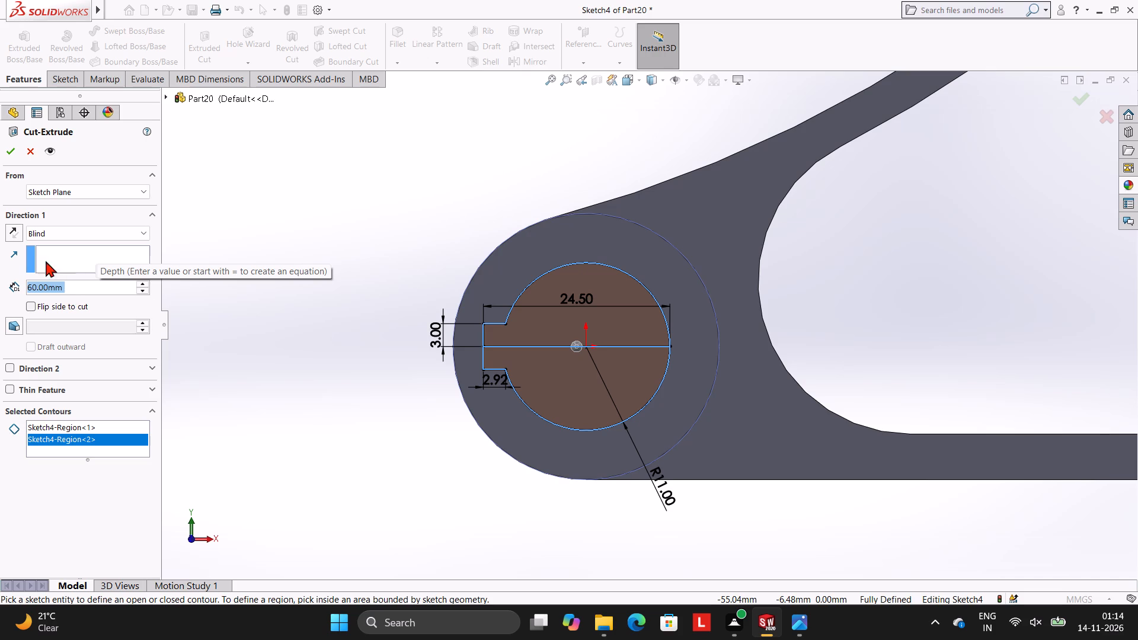
left_click(11, 150)
left_click(256, 196)
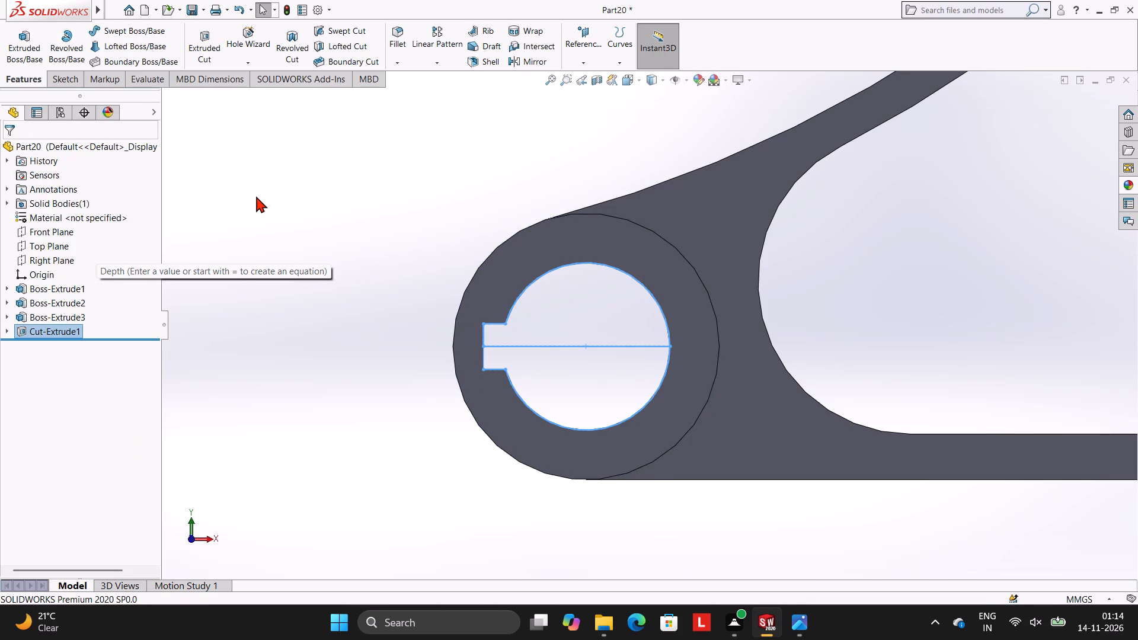
Examine the lever from several angles, checking the keyed bore through the bosses.
scroll(394, 212, "up", 3)
key("Escape")
scroll(695, 237, "up", 3)
middle_click_drag(730, 245, 730, 316)
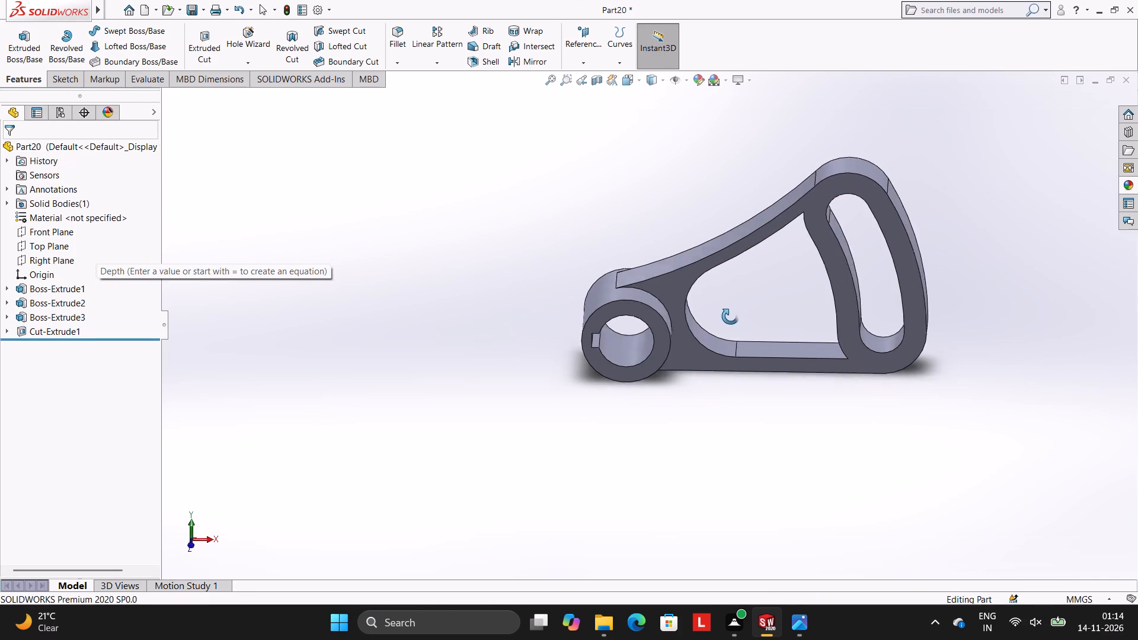
middle_click_drag(730, 316, 704, 305)
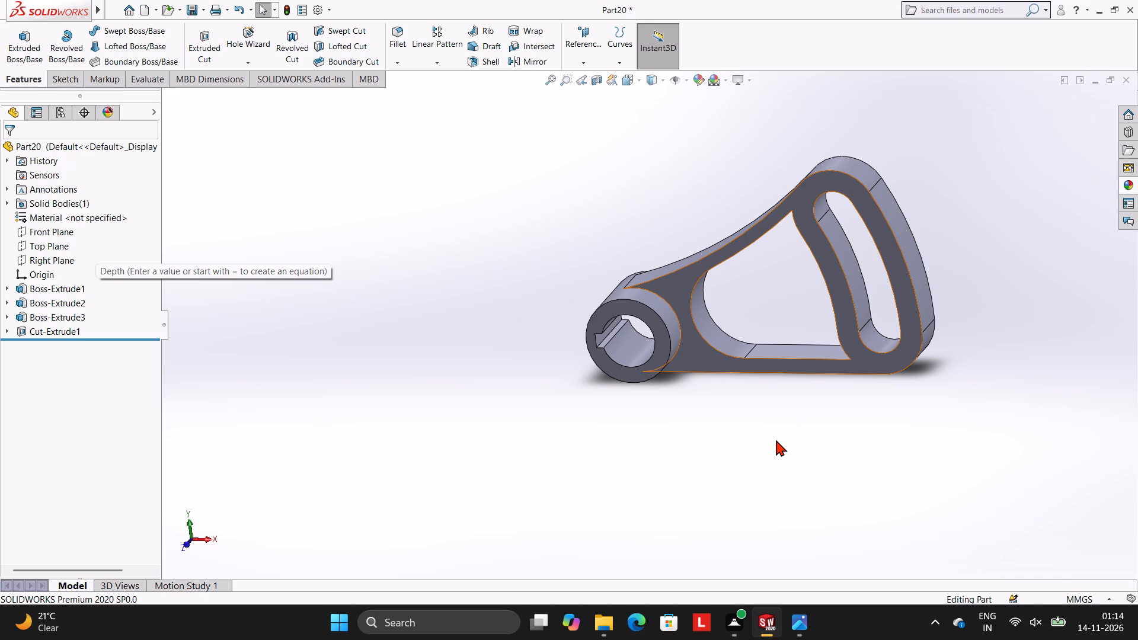
scroll(692, 244, "up", 2)
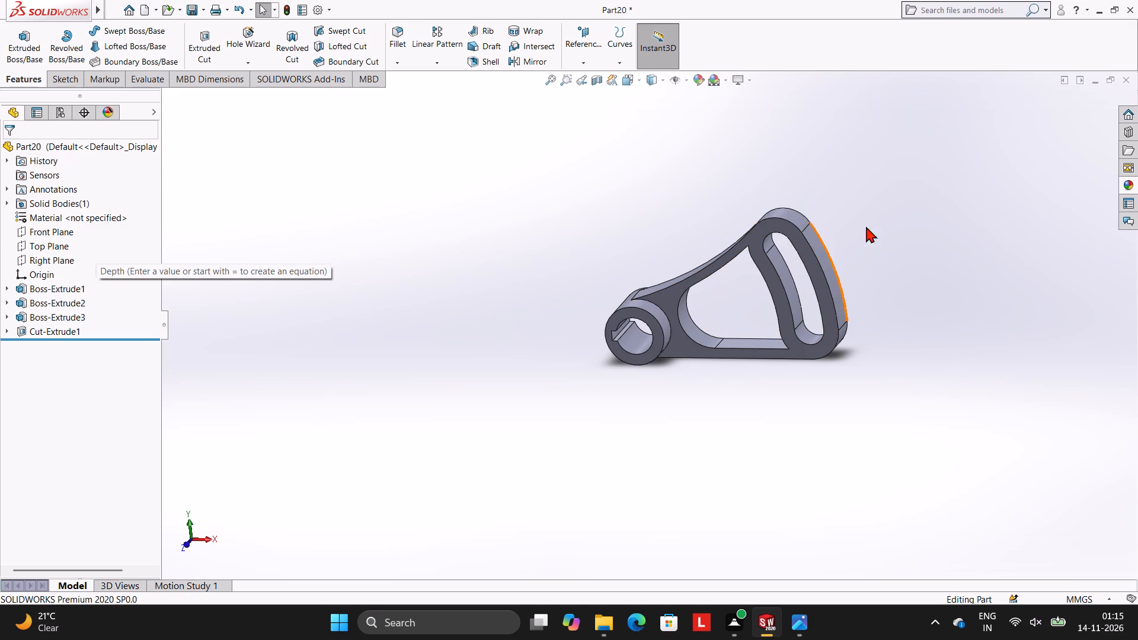
middle_click_drag(880, 217, 925, 270)
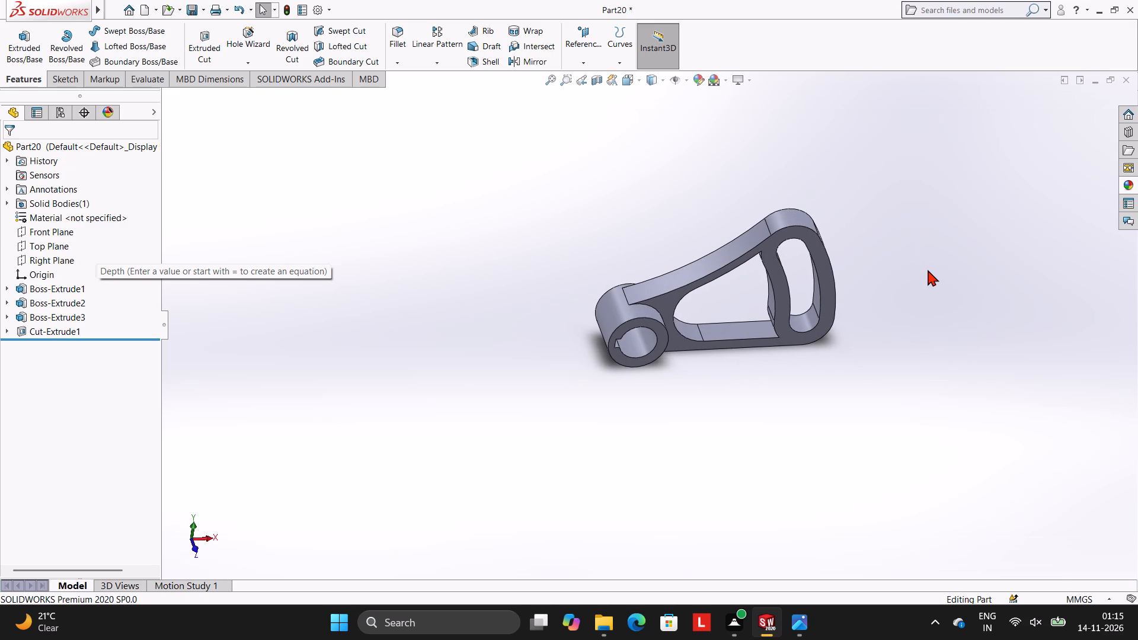
scroll(919, 274, "down", 1)
middle_click_drag(919, 273, 895, 207)
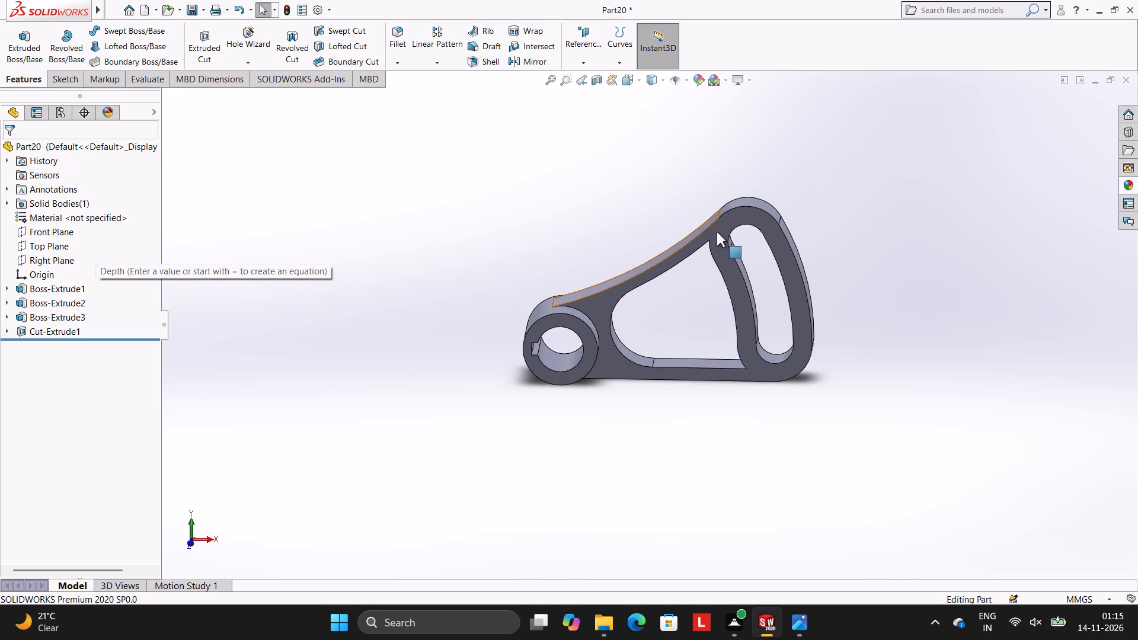
Start a sketch on the lever body's front face and draw an origin-centred circle of about 117.55 mm radius along the outer curved edge.
left_click(717, 232)
left_click(766, 193)
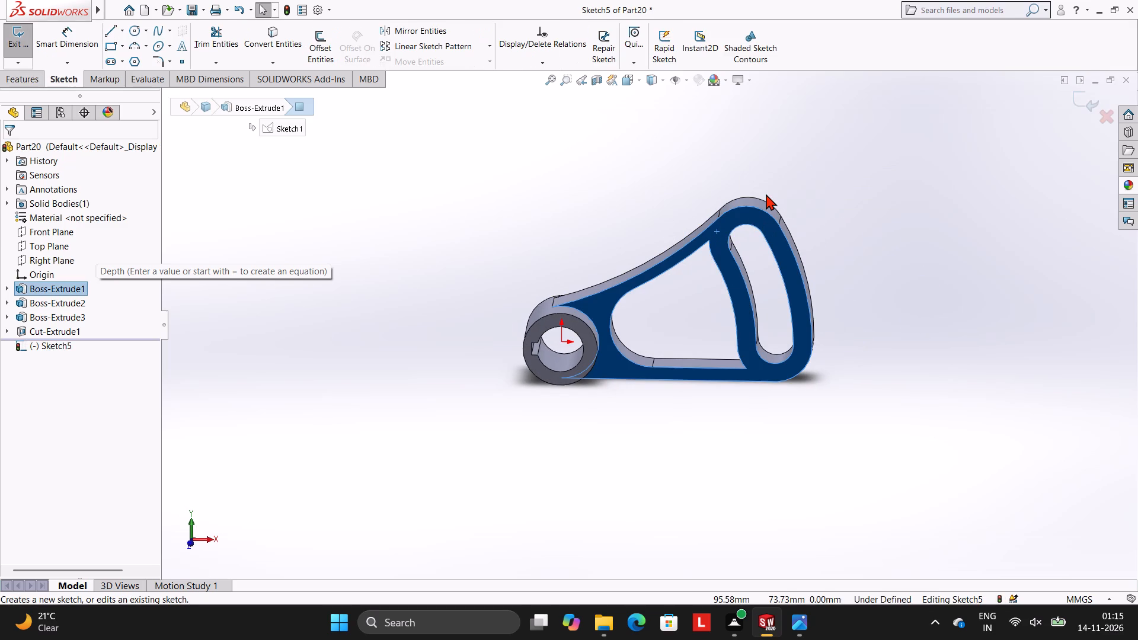
key("ctrl+8")
key("Escape")
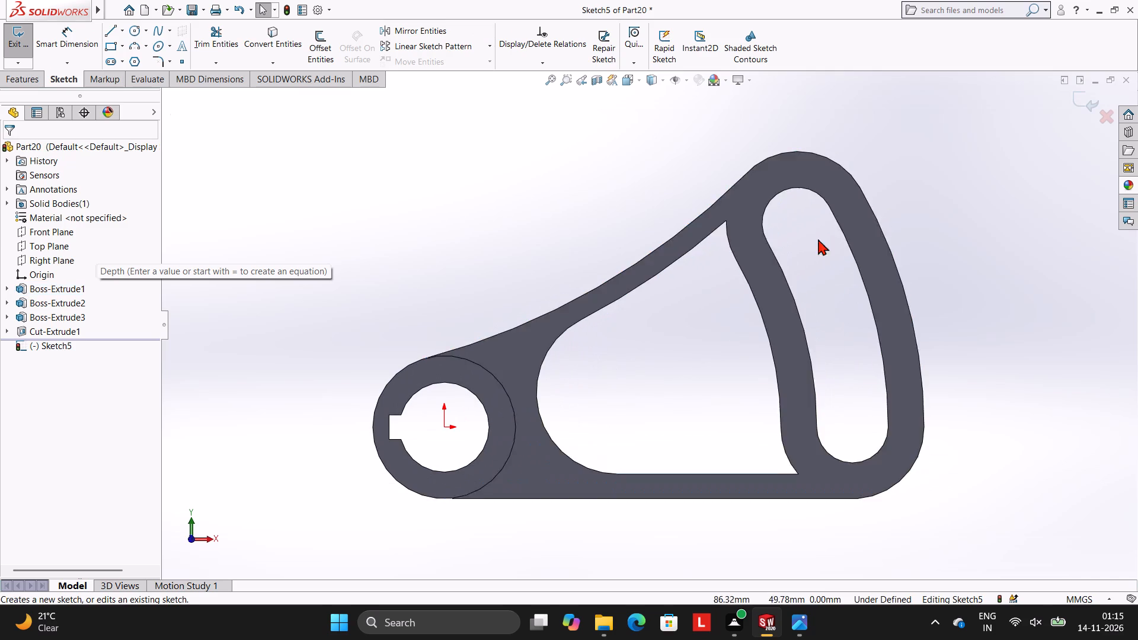
scroll(920, 431, "up", 2)
scroll(902, 382, "down", 2)
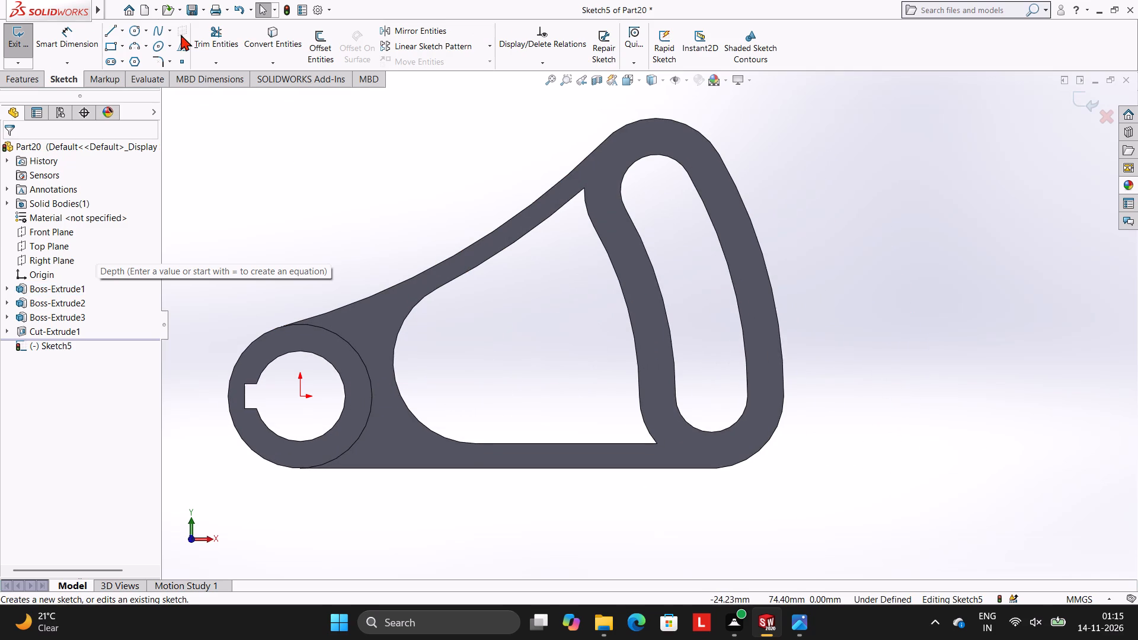
left_click(137, 25)
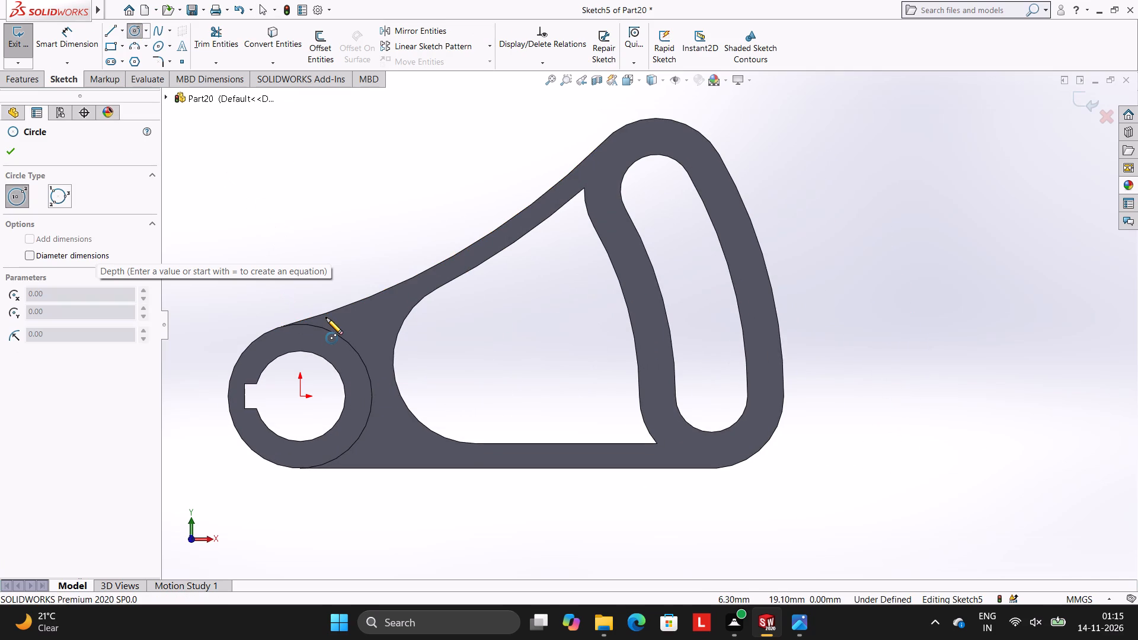
left_click(300, 395)
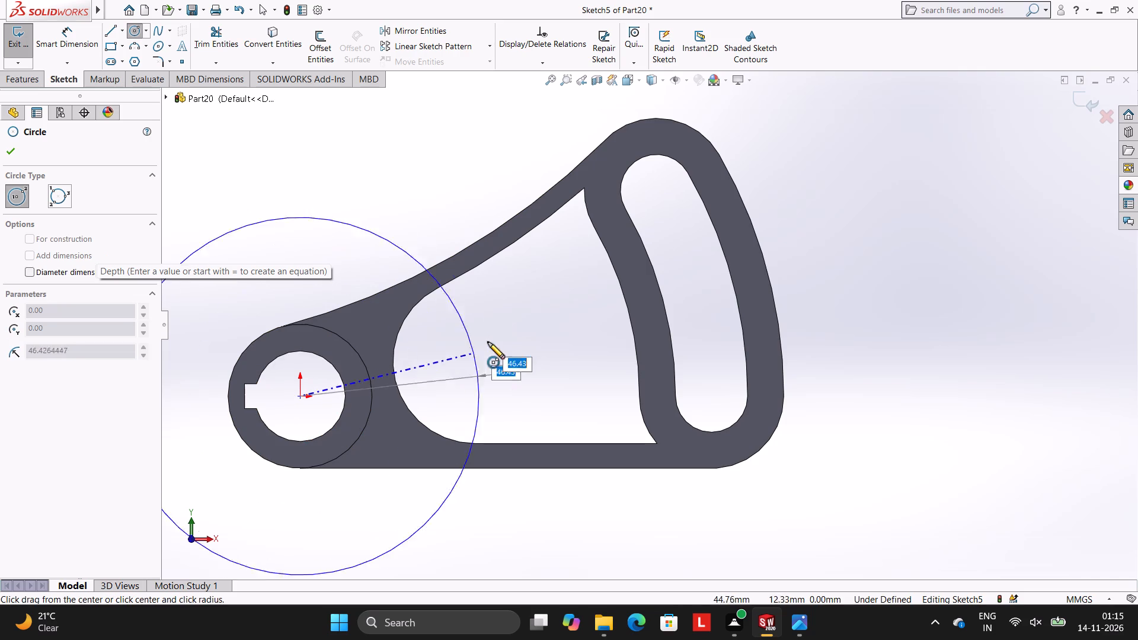
left_click(769, 264)
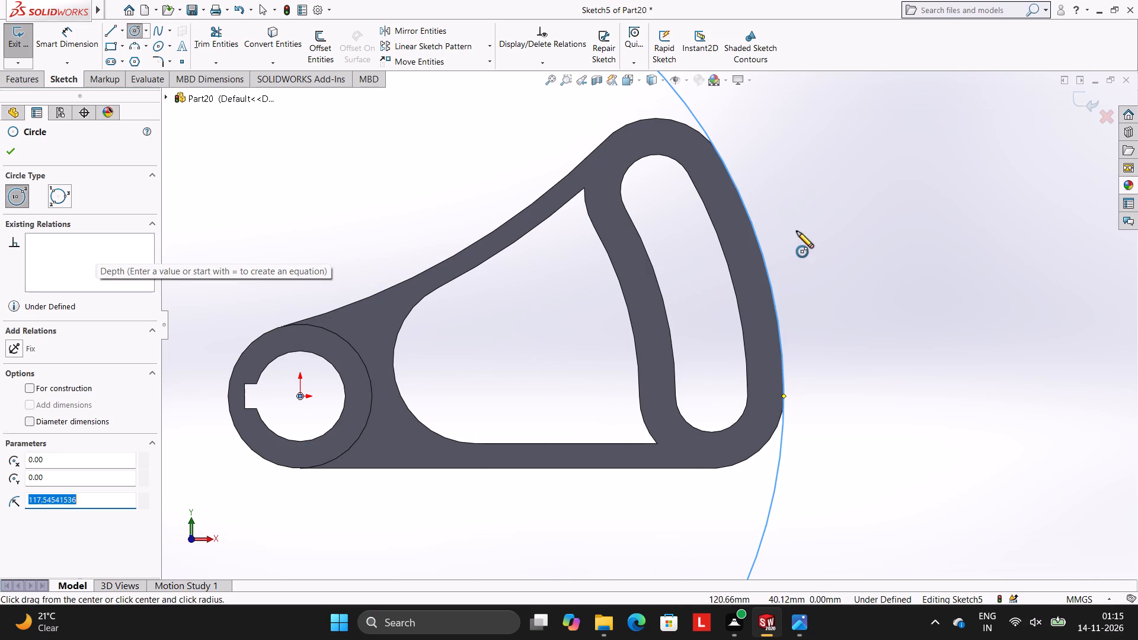
key("Escape")
key("Escape")
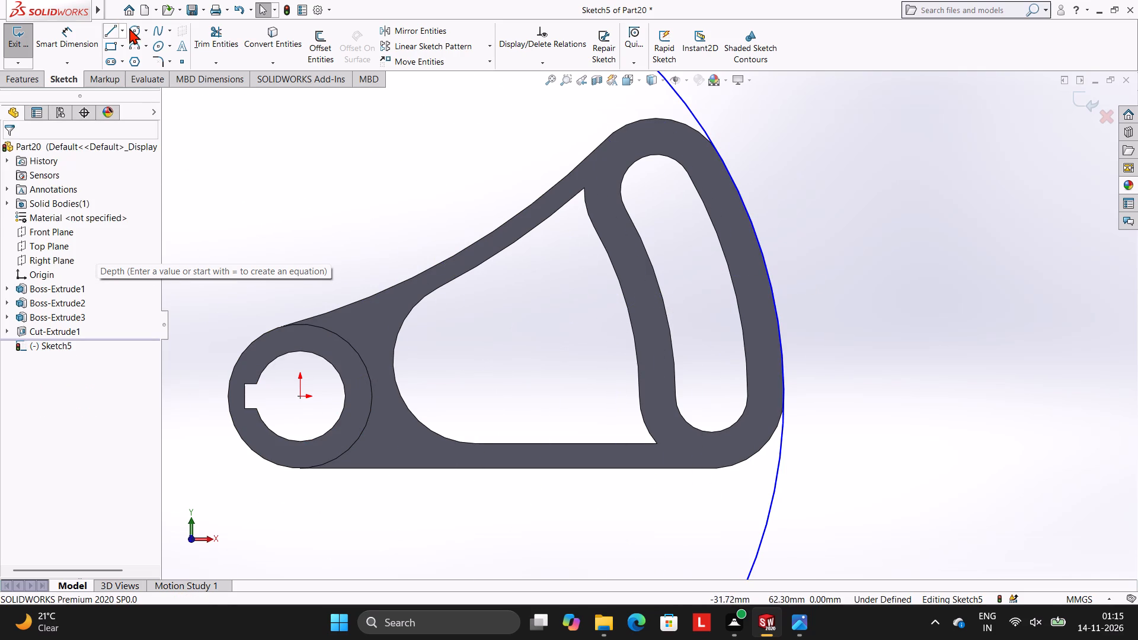
Draw two origin-centred circles, one of 108.75 mm radius along the curved slot's outer edge and one along its inner edge.
left_click(129, 28)
left_click(301, 395)
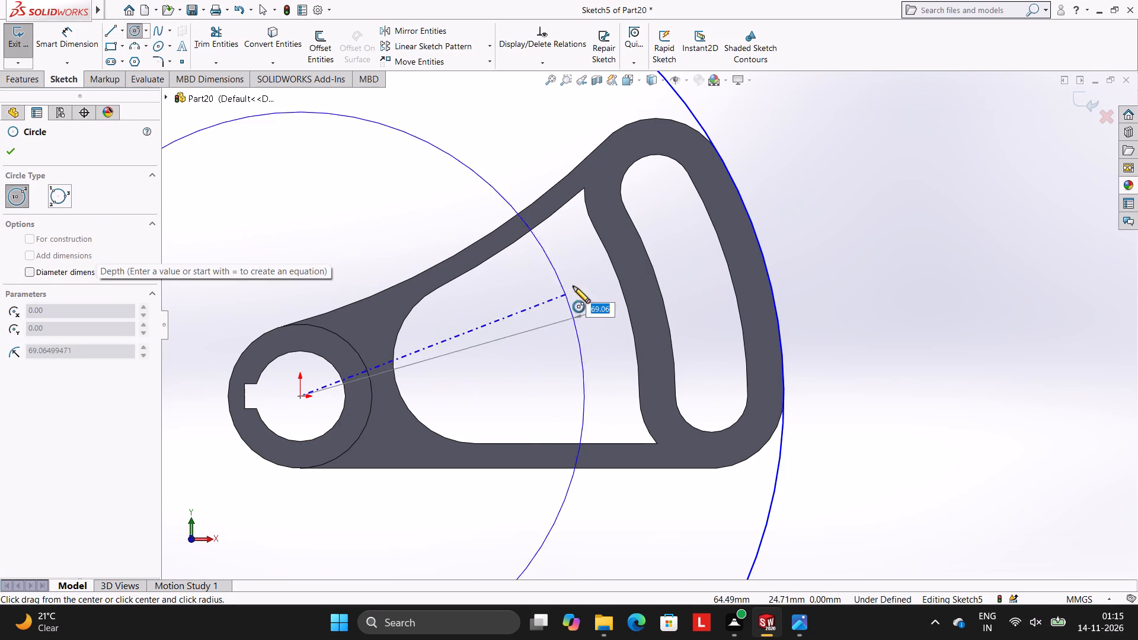
left_click(732, 275)
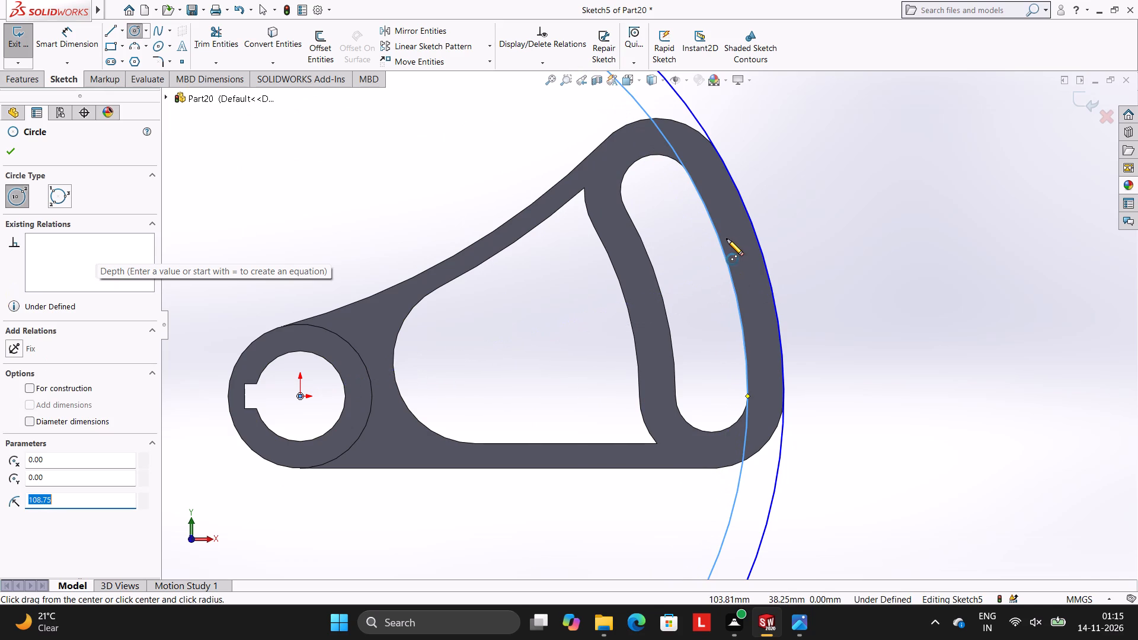
key("Escape")
key("Escape")
left_click(133, 31)
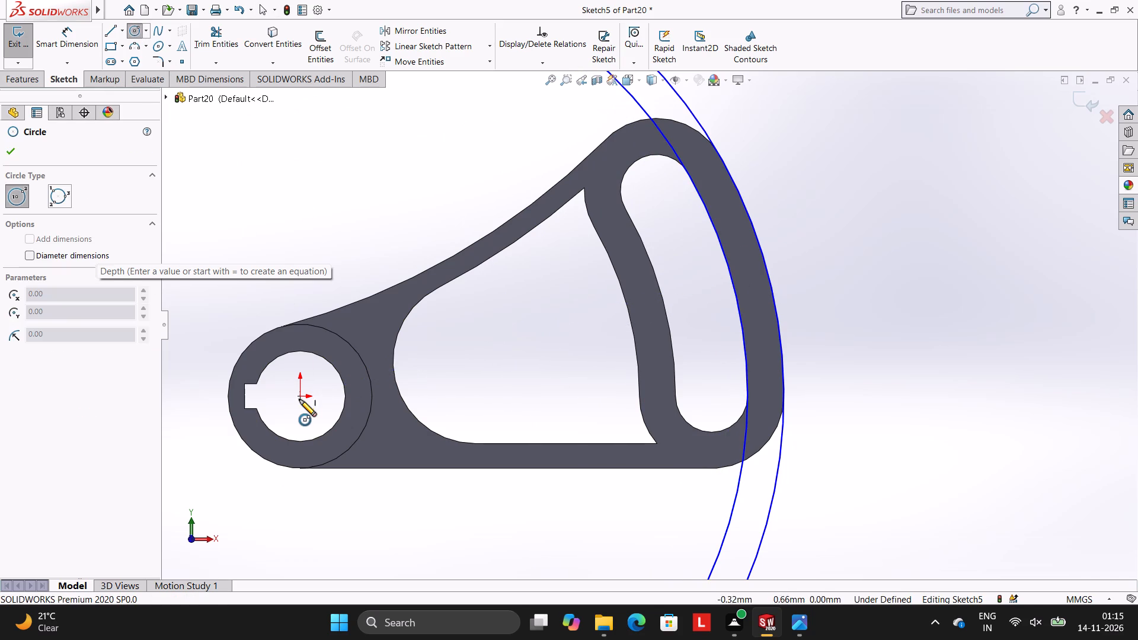
left_click(299, 395)
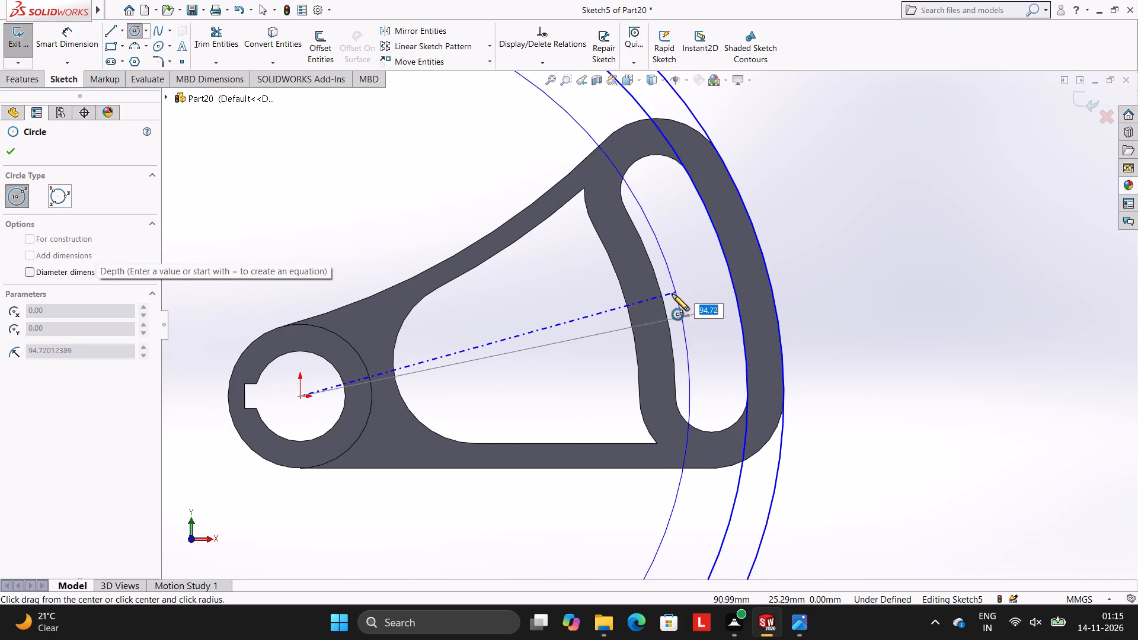
left_click(664, 300)
key("Escape")
key("Escape")
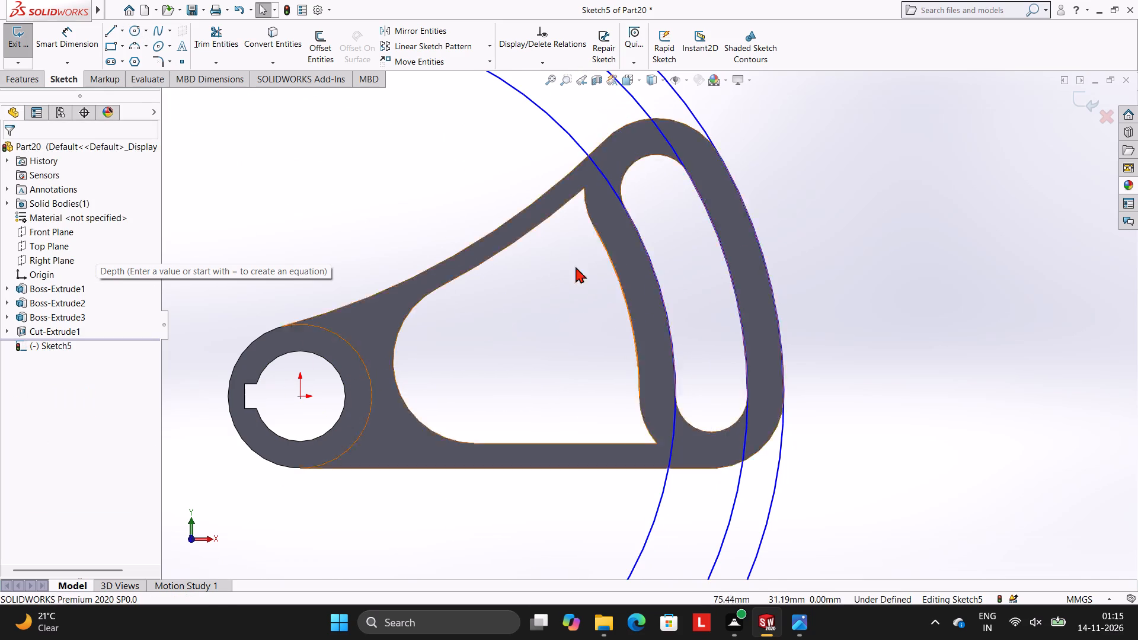
Draw an origin-centred circle of about 82.45 mm radius along the curved edge between the web opening and the slotted arm.
left_click(130, 26)
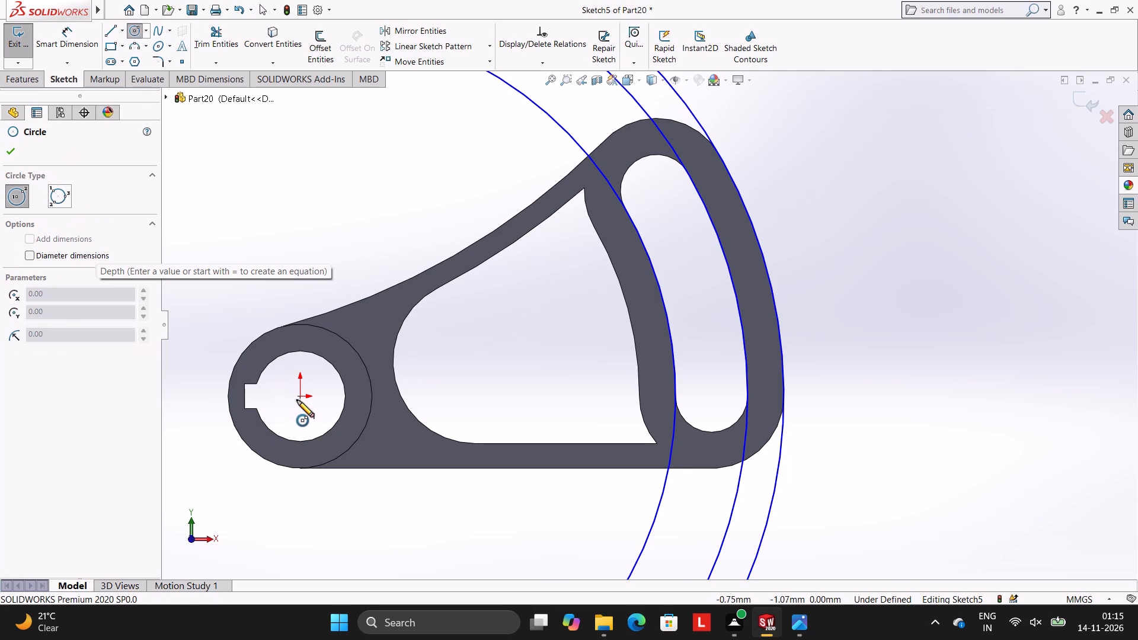
left_click(298, 396)
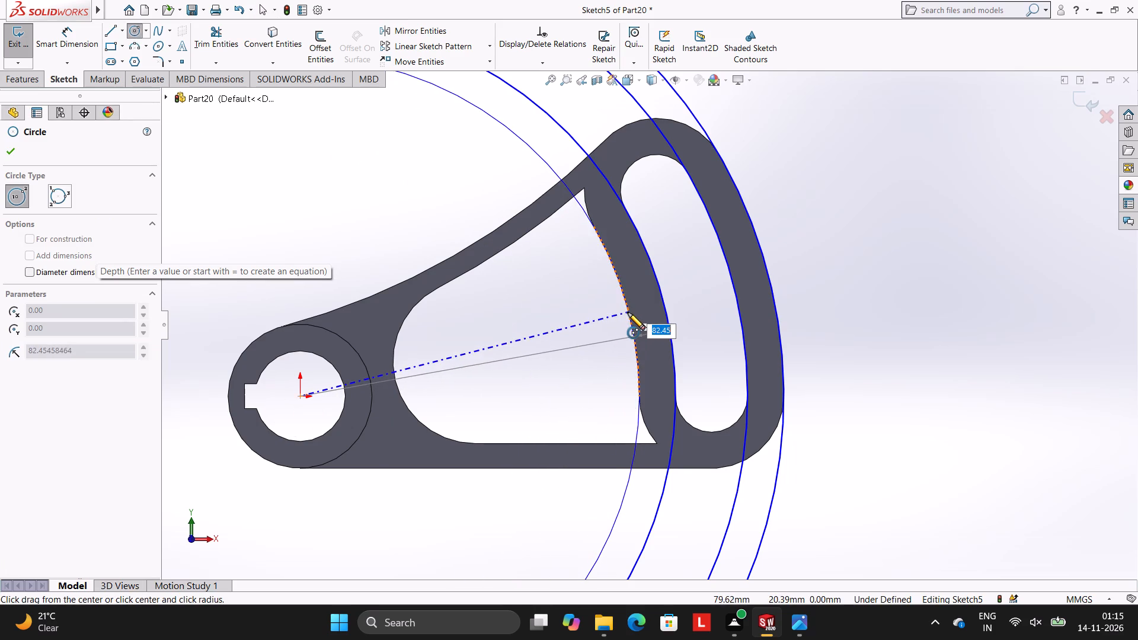
left_click(628, 312)
key("Escape")
key("Escape")
key("Escape")
scroll(658, 295, "up", 3)
scroll(663, 293, "down", 1)
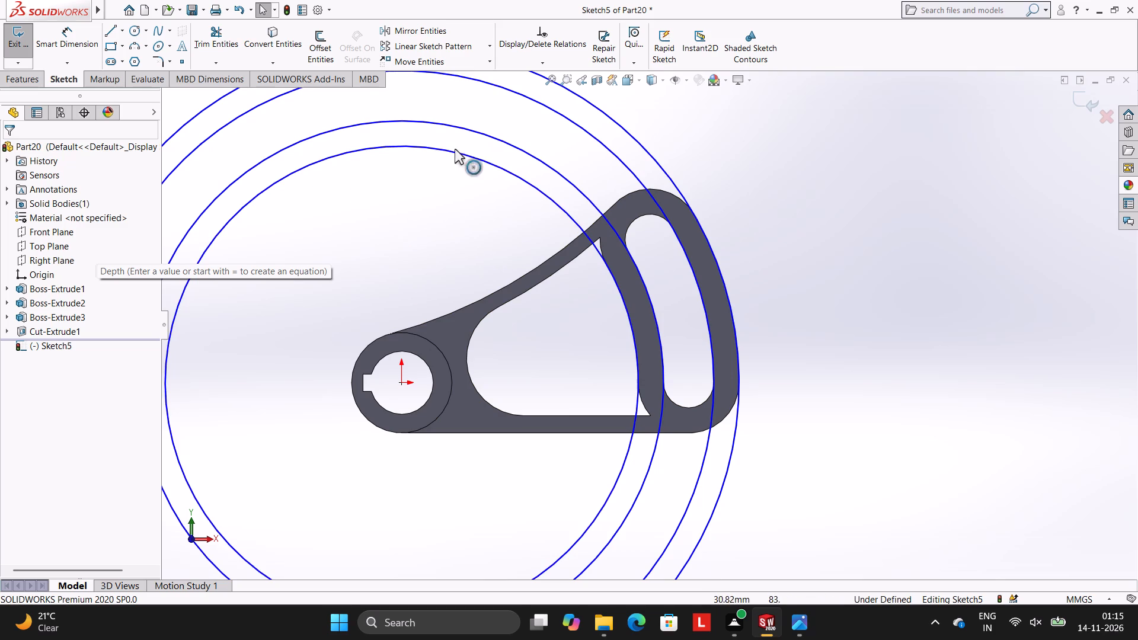
Draw a circle centred on the slot's upper end arc, matching the slotted arm's rounded outer edge.
left_click(134, 26)
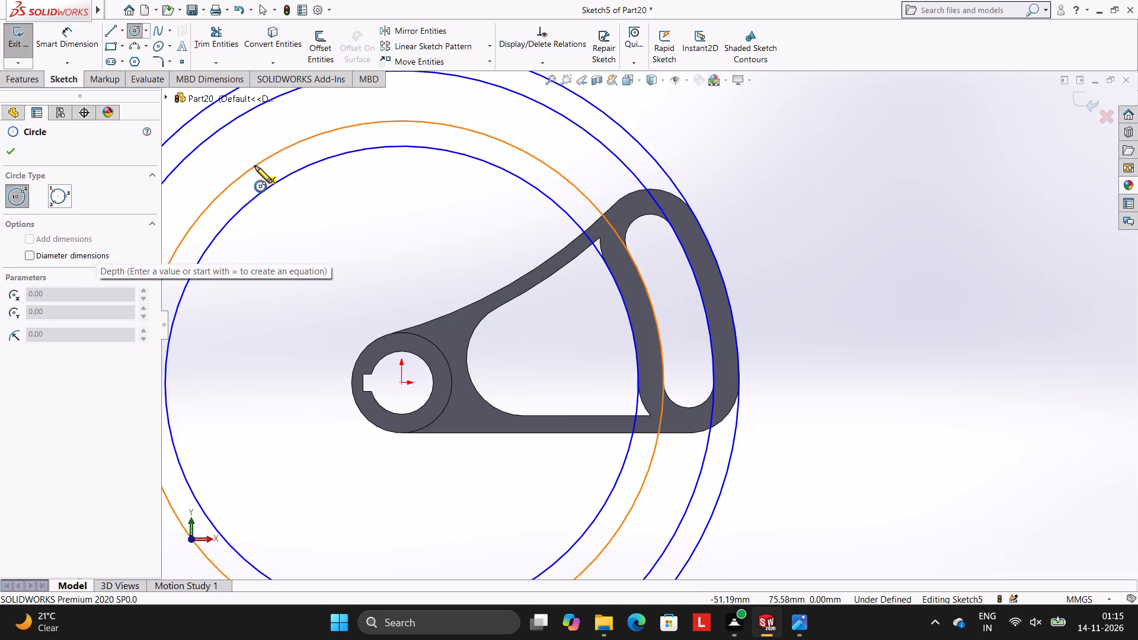
left_click(650, 238)
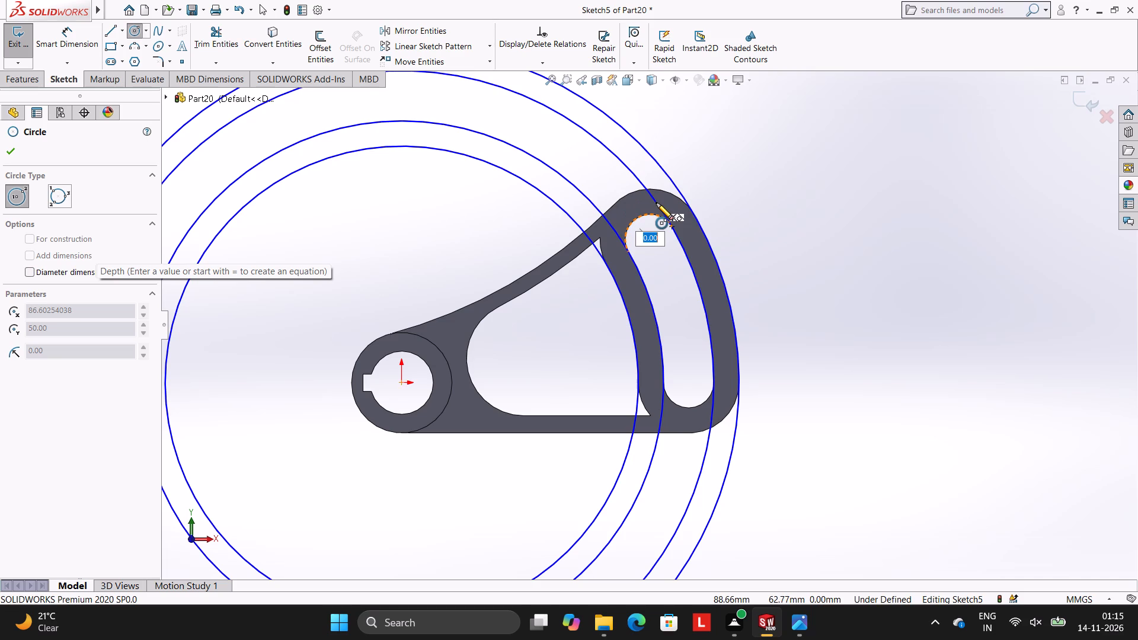
key("Escape")
key("Escape")
left_click(133, 28)
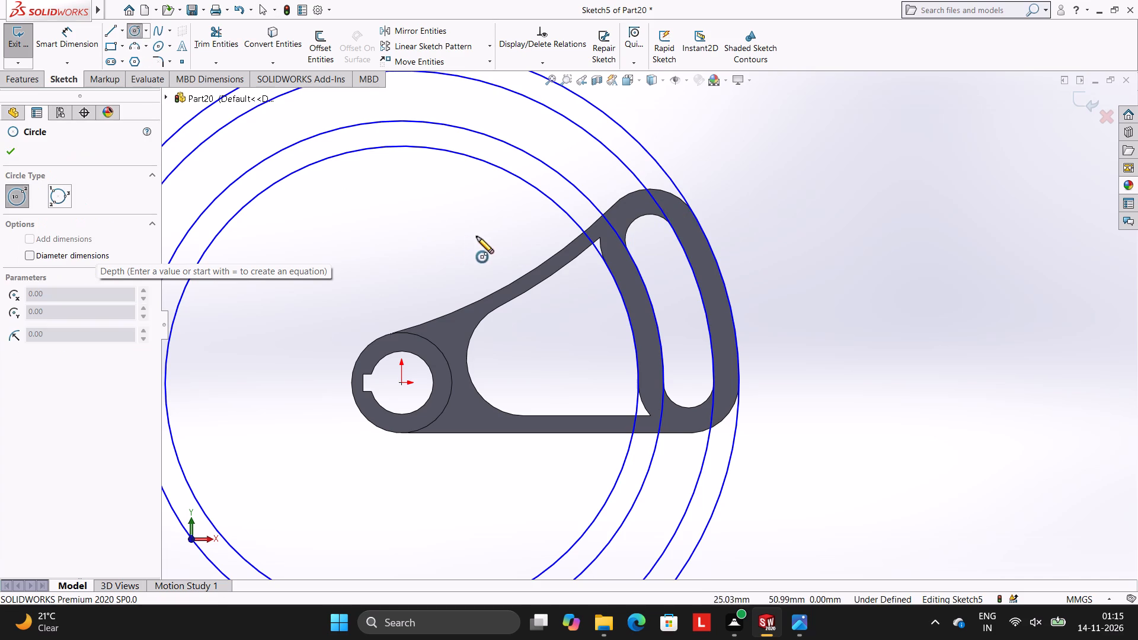
left_click(649, 238)
left_click(630, 194)
key("Escape")
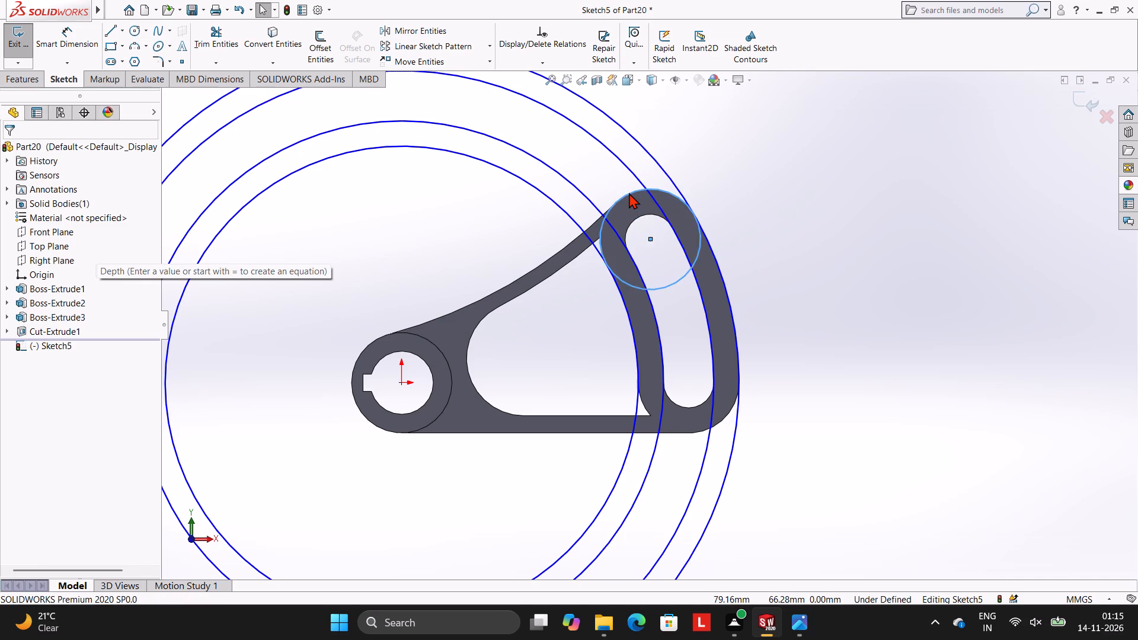
key("Escape")
key("Escape")
Draw a concentric circle of 8.75 mm radius matching the slot's upper end.
left_click(135, 32)
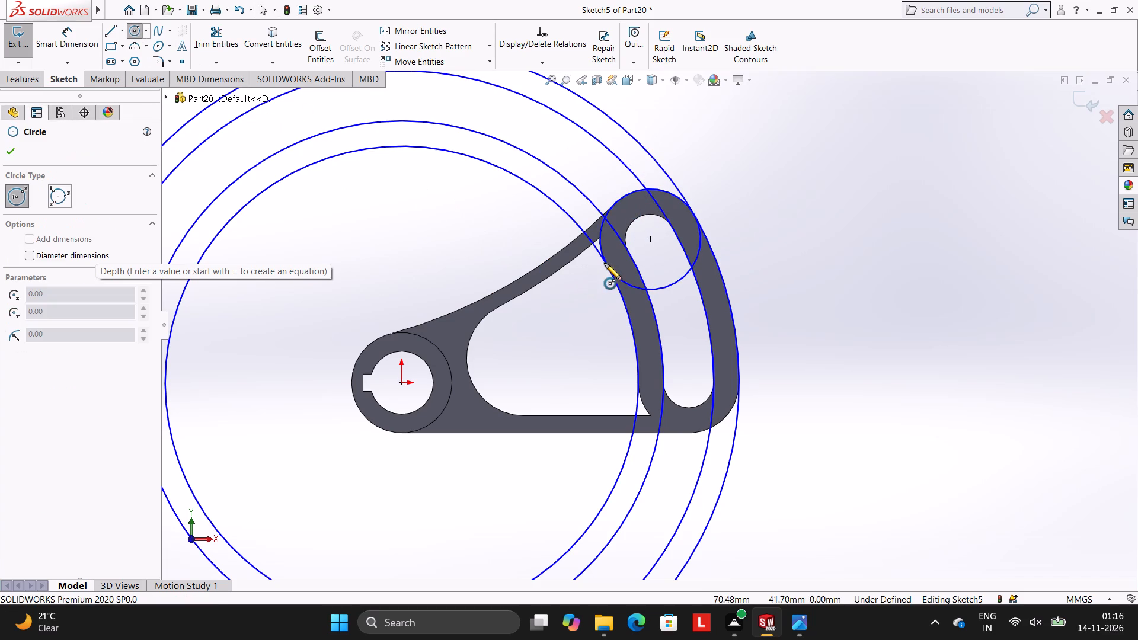
left_click(651, 240)
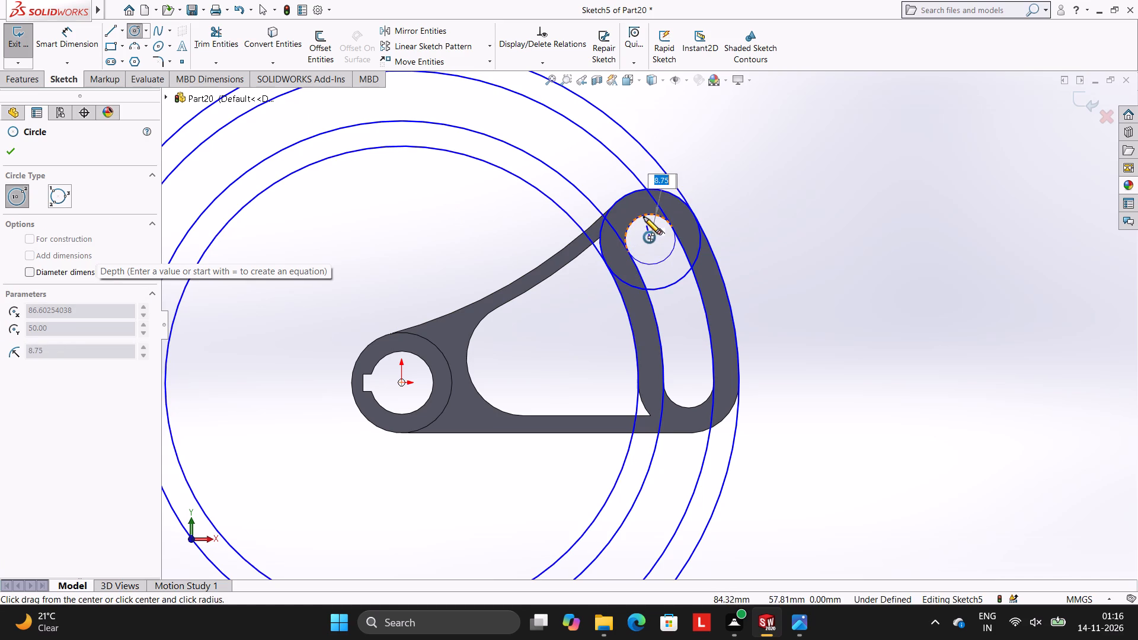
left_click(644, 217)
key("Escape")
key("Escape")
key("Escape")
left_click(135, 39)
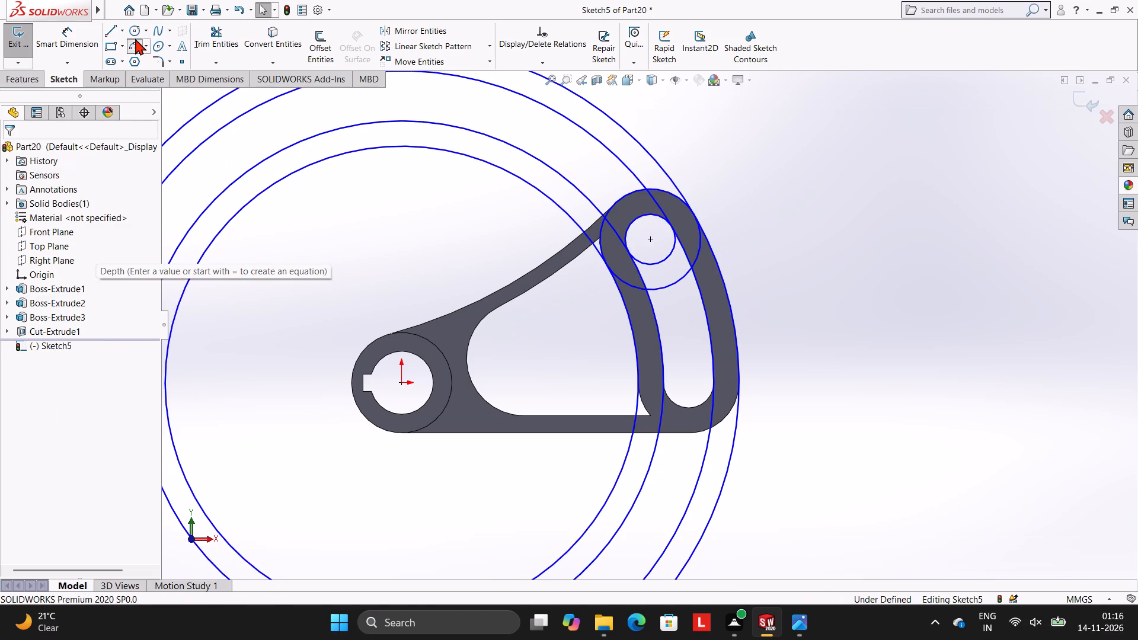
key("Escape")
key("Escape")
key("Escape")
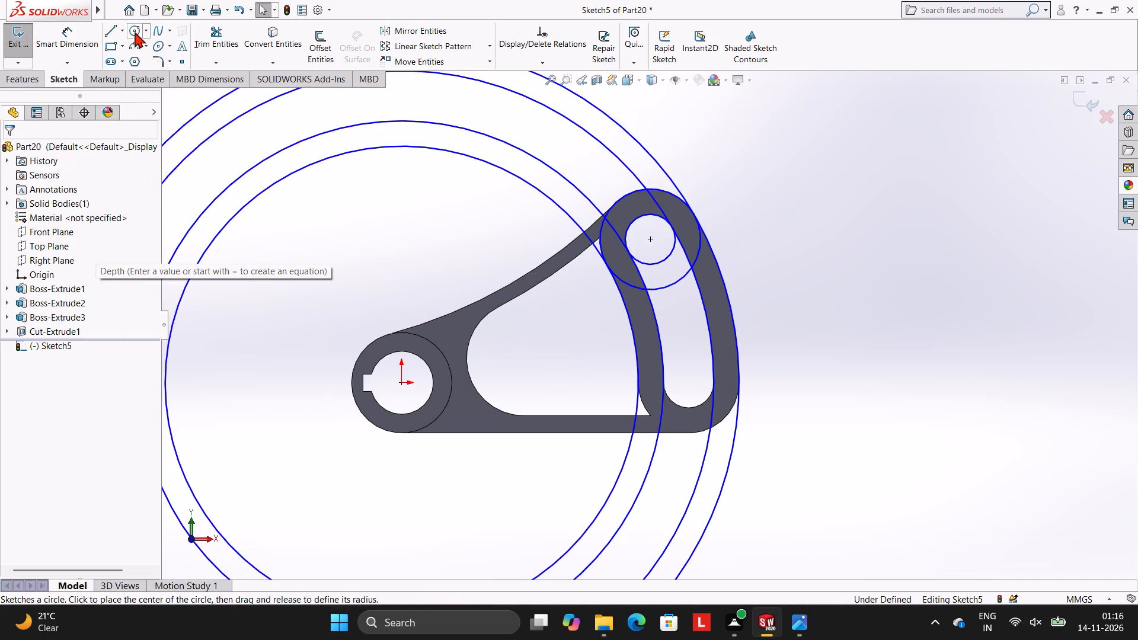
Draw two concentric circles at the slot's lower end: about 17.55 mm radius along the outer rounded corner, and one matching the slot end.
left_click(134, 28)
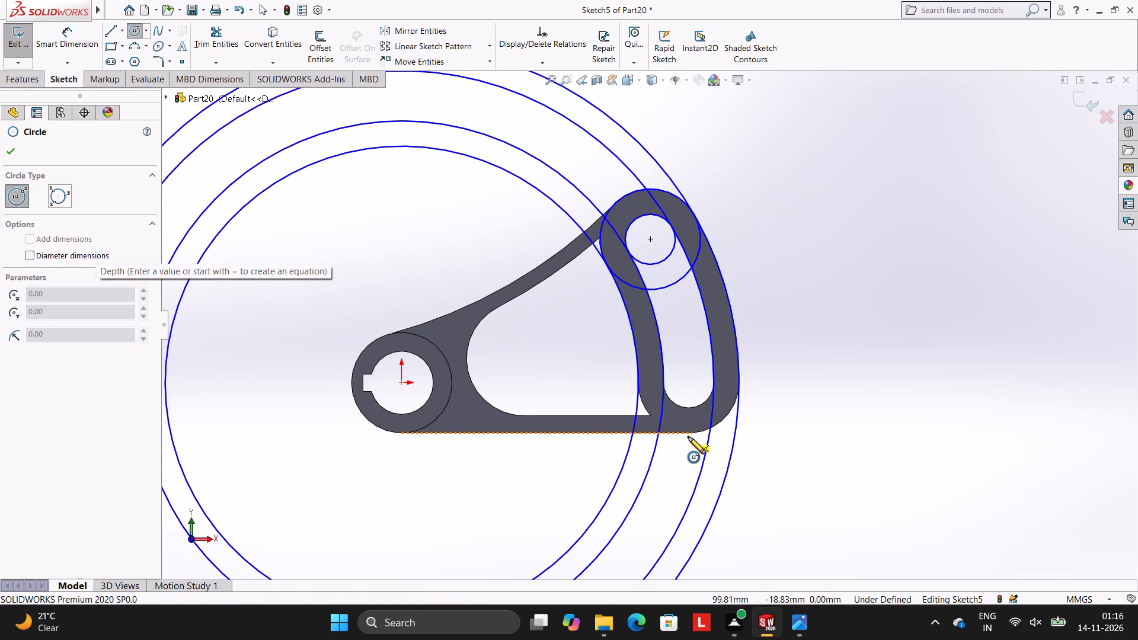
left_click(688, 382)
left_click(728, 415)
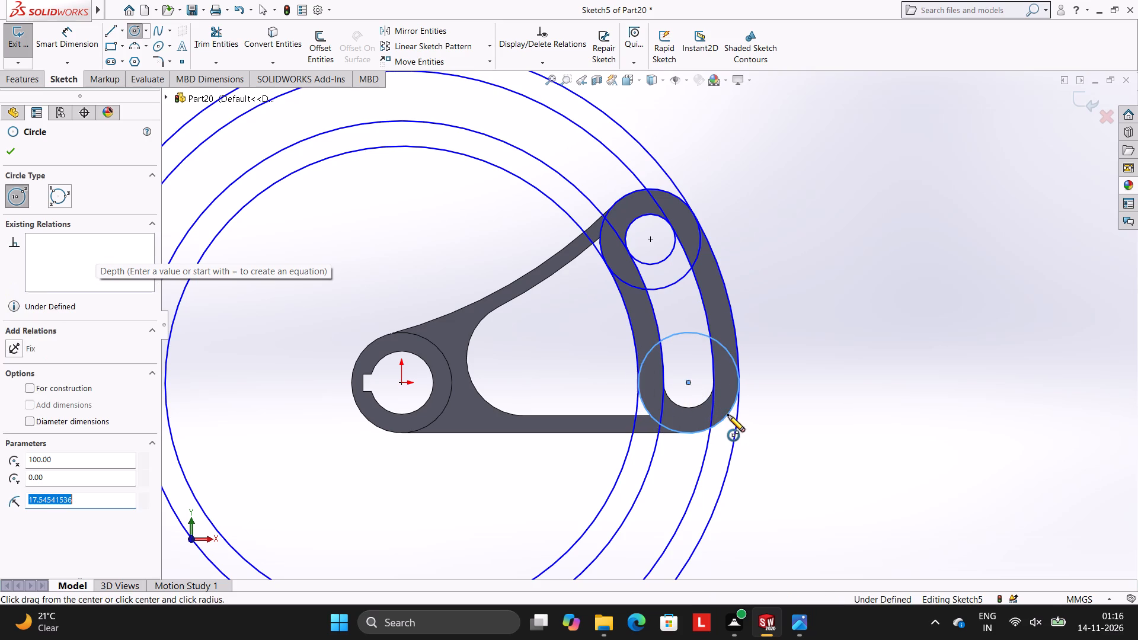
key("Escape")
key("Escape")
key("Escape")
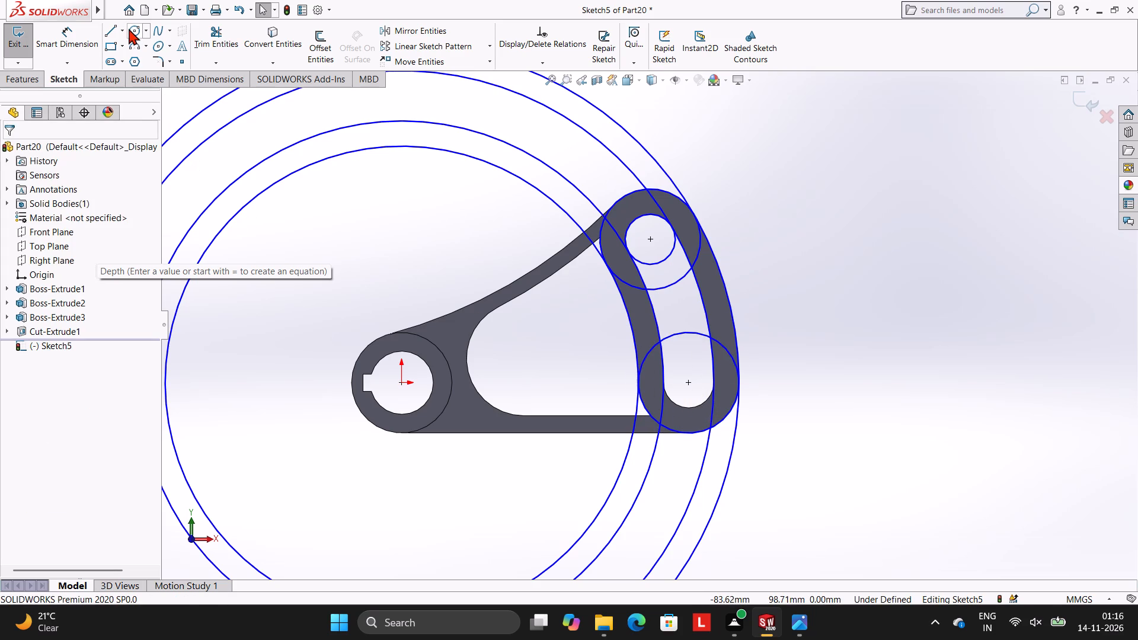
left_click(129, 28)
left_click(688, 382)
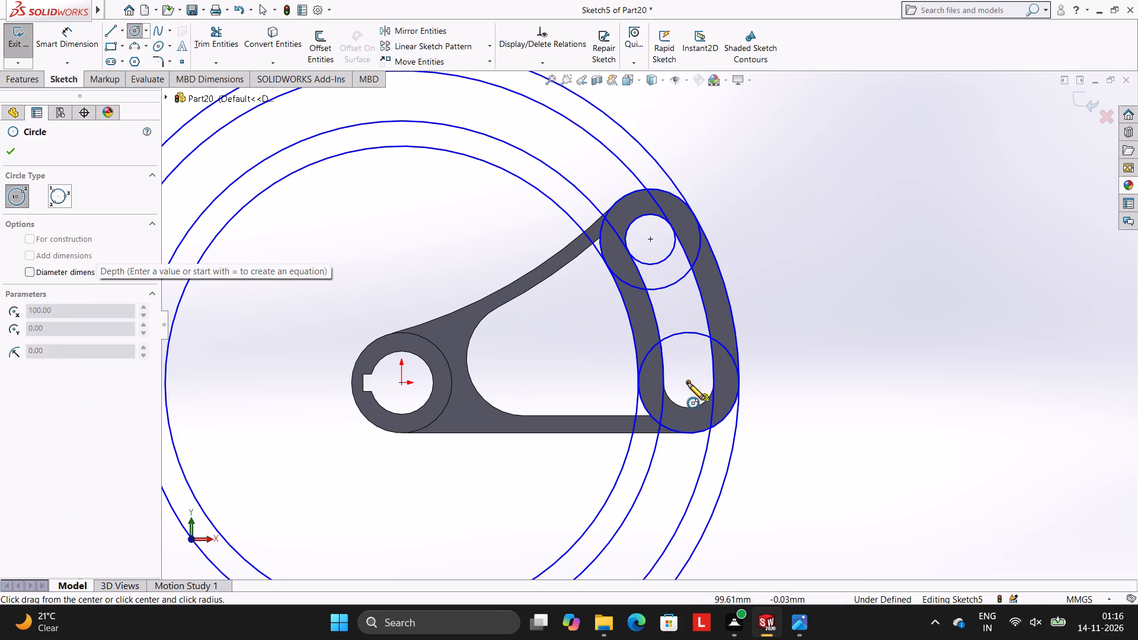
left_click(695, 408)
key("Escape")
key("Escape")
key("Escape")
key("Escape")
key("Escape")
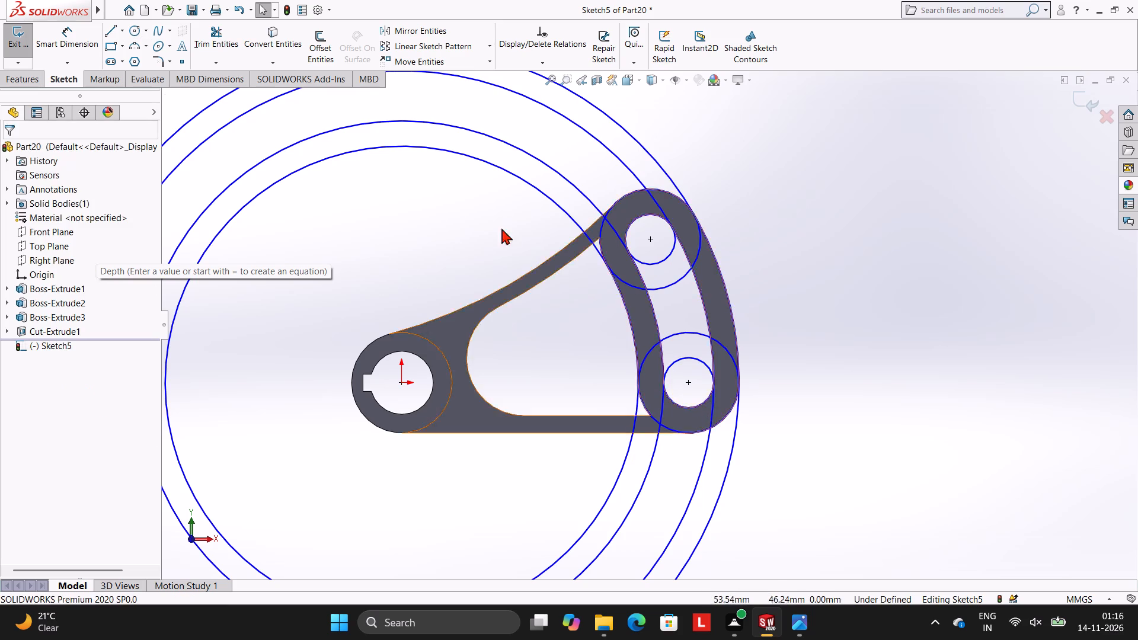
Trim away the parts of the four large origin-centred circles that extend beyond the slotted arm.
left_click(239, 42)
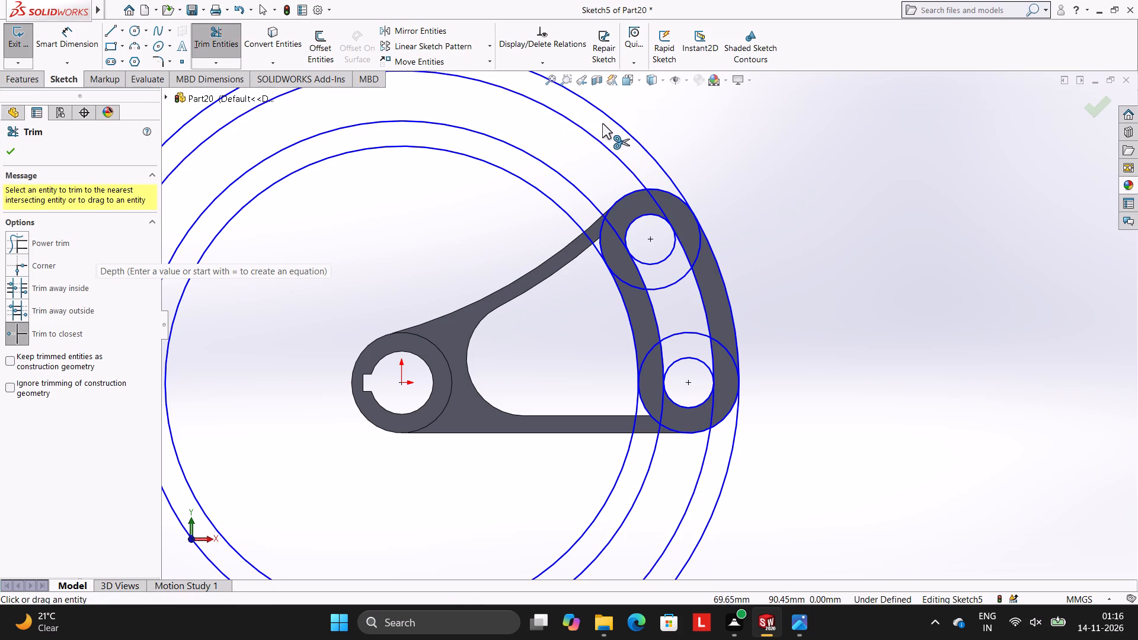
left_click(613, 123)
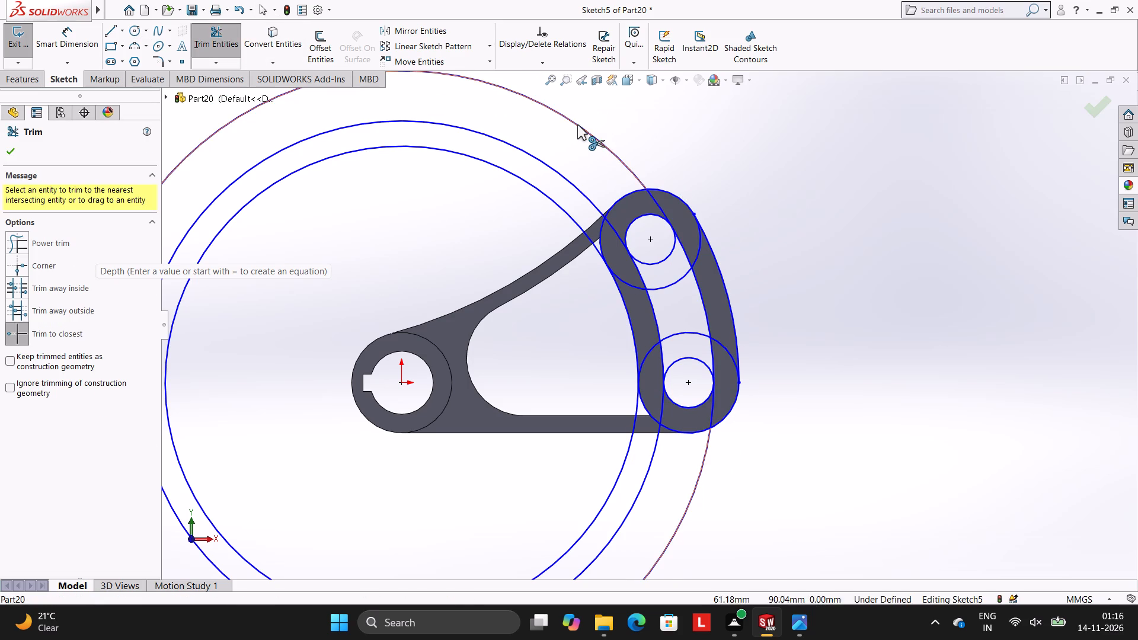
left_click(577, 124)
left_click(514, 148)
left_click(485, 159)
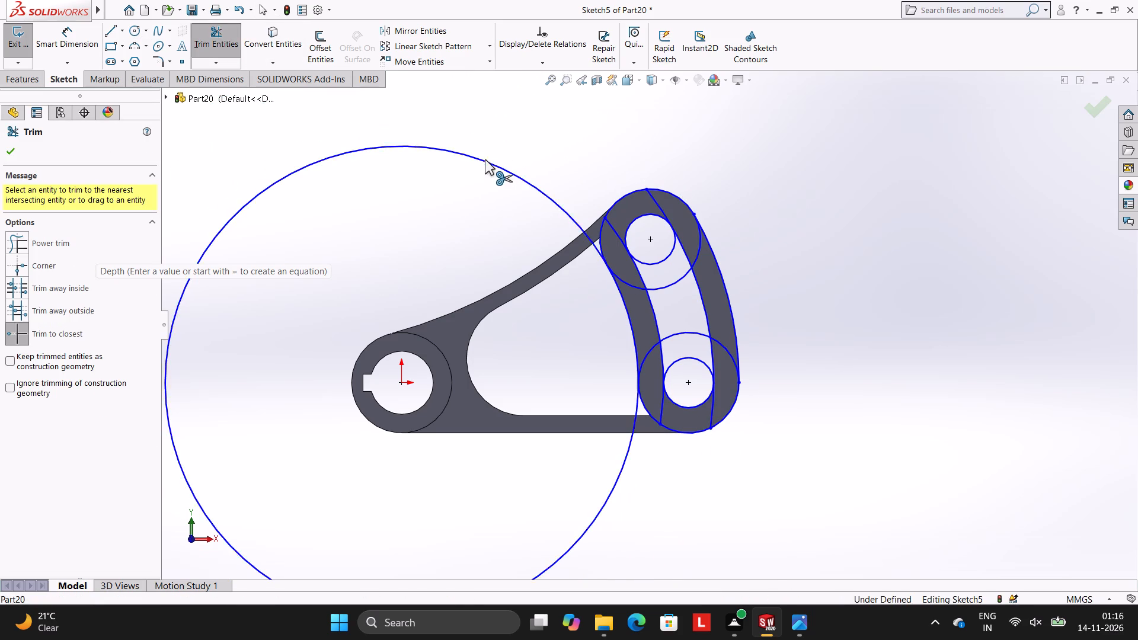
Trim the overlapping circle and side-arc segments at the slotted arm's upper end, leaving only the outer and slot contours.
scroll(697, 217, "down", 4)
left_click(600, 222)
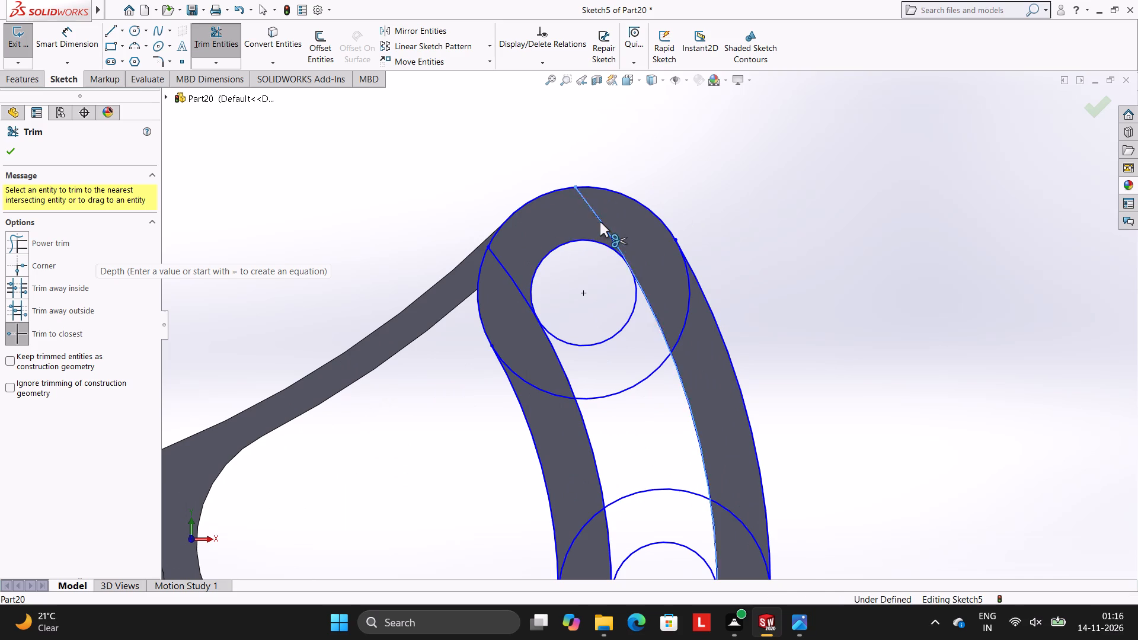
left_click(504, 273)
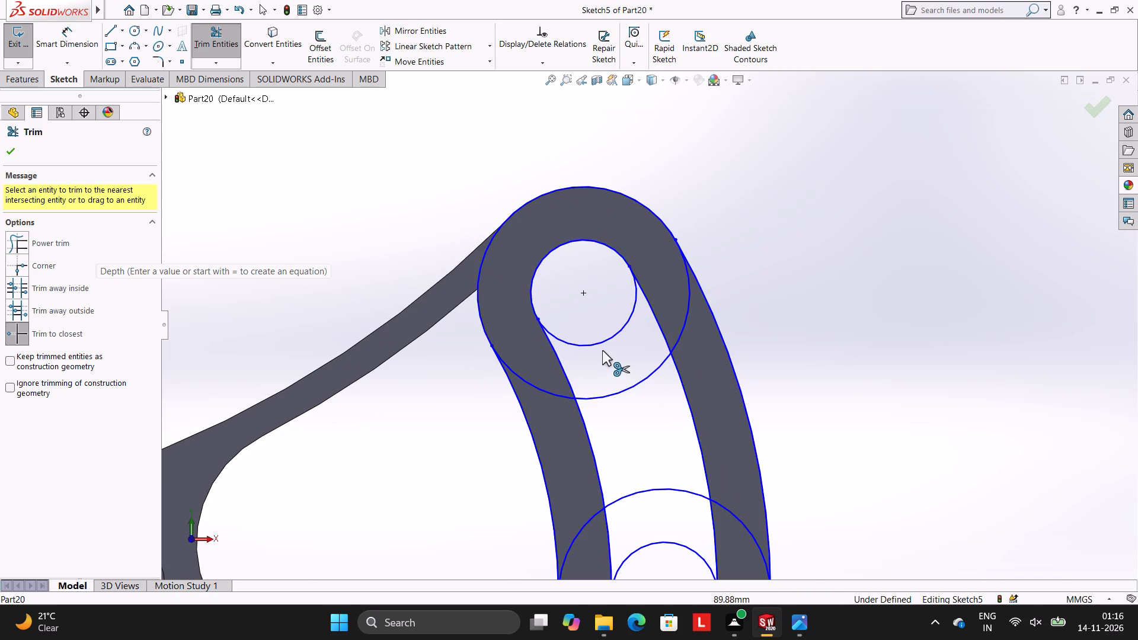
left_click(577, 344)
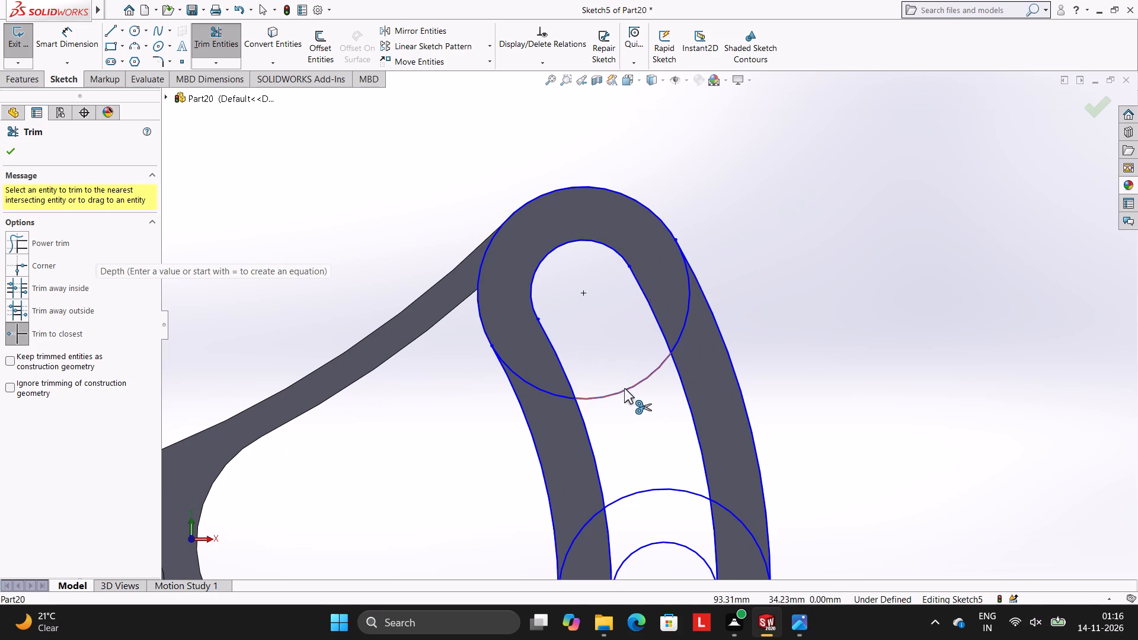
left_click(624, 388)
left_click(523, 379)
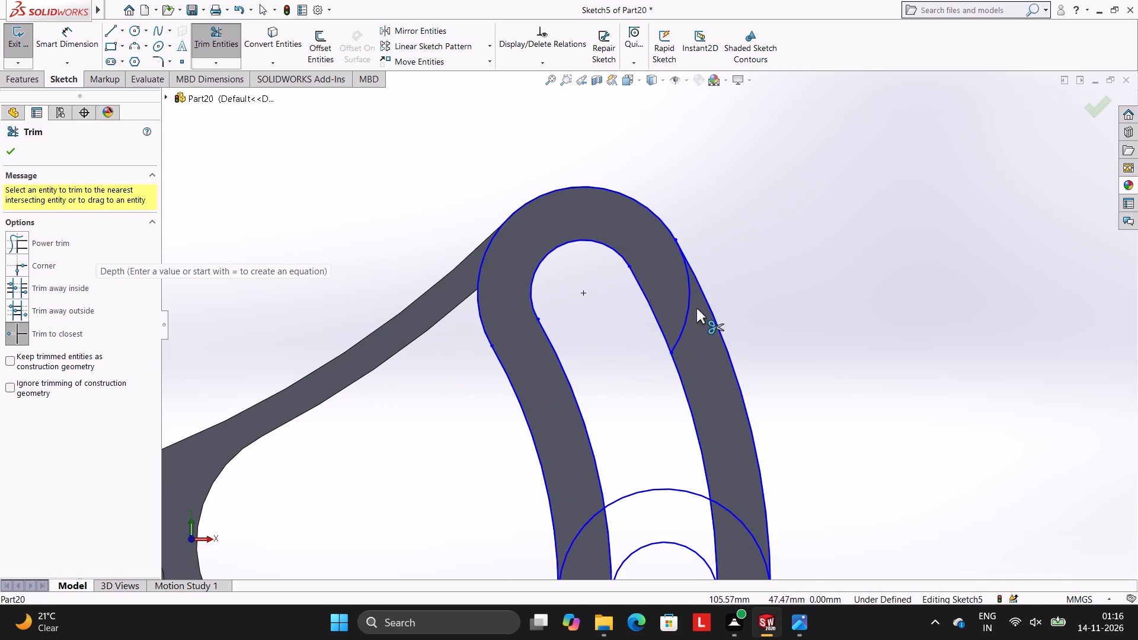
left_click(689, 306)
Trim the overlapping circle and side-arc segments at the slotted arm's lower end, leaving only the outer and slot contours.
scroll(699, 392, "up", 5)
scroll(695, 424, "down", 2)
scroll(639, 483, "down", 3)
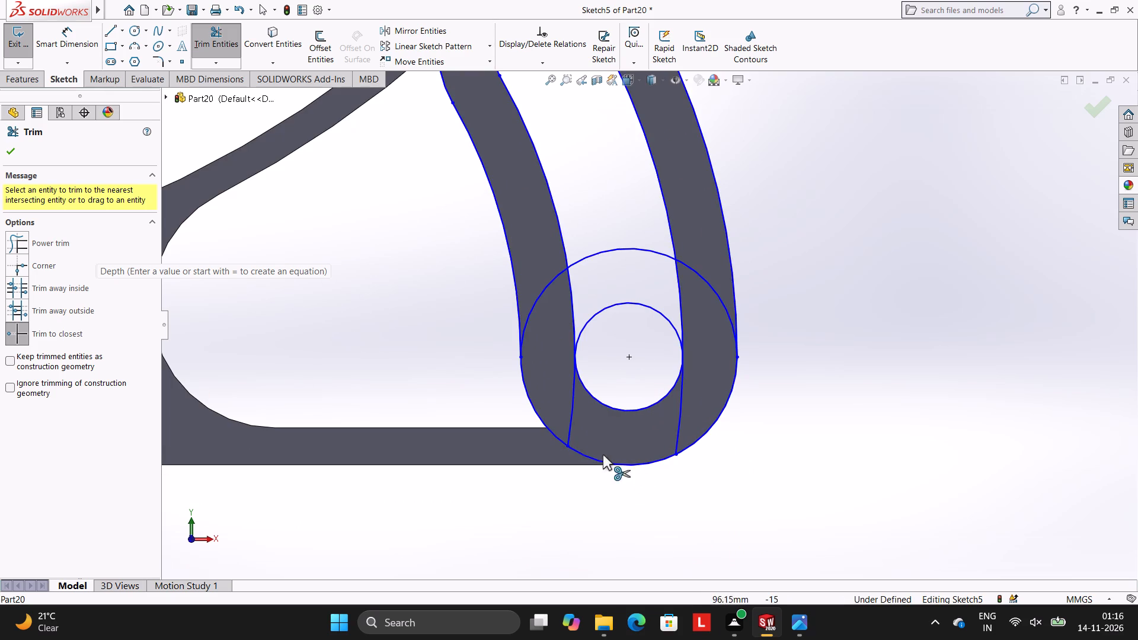
left_click(571, 414)
left_click(679, 414)
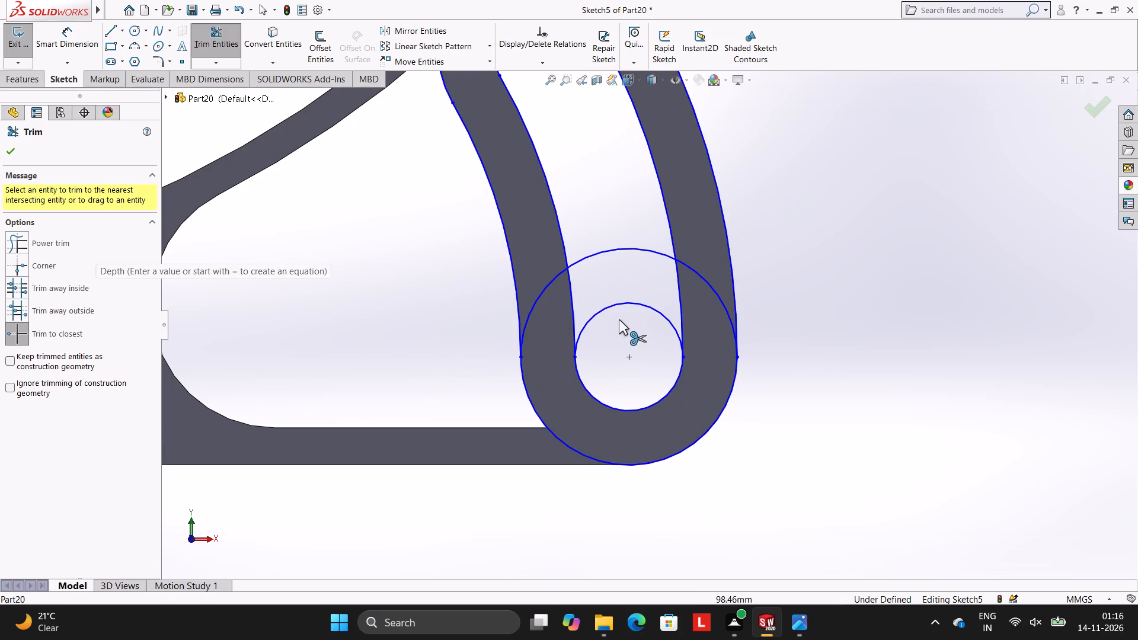
left_click(610, 308)
left_click(599, 251)
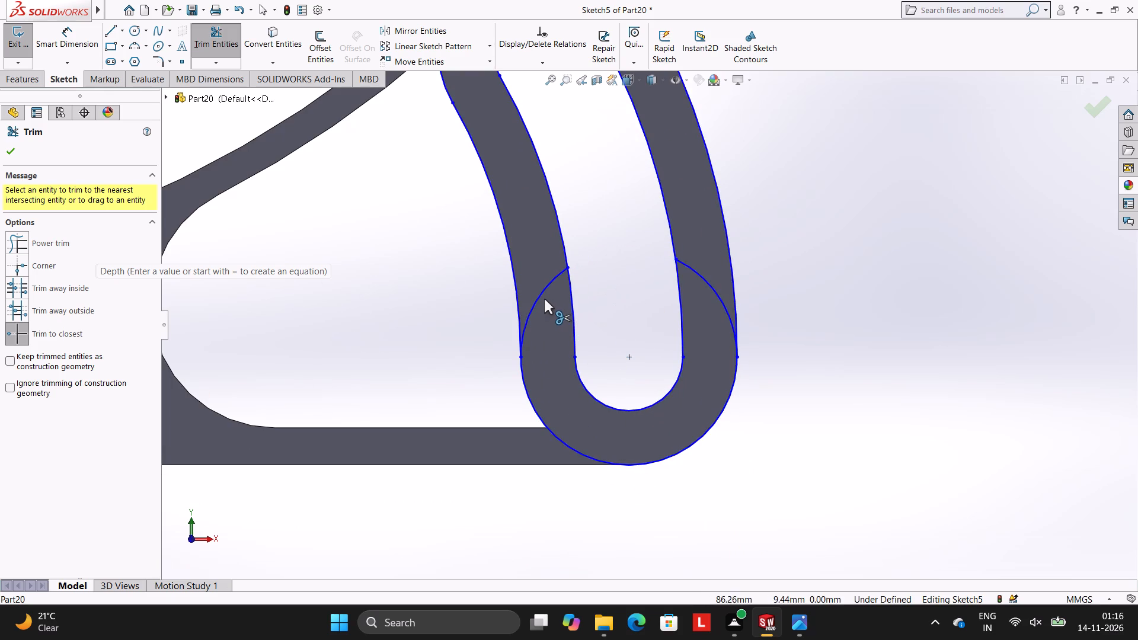
left_click(542, 297)
left_click(715, 285)
left_click(709, 284)
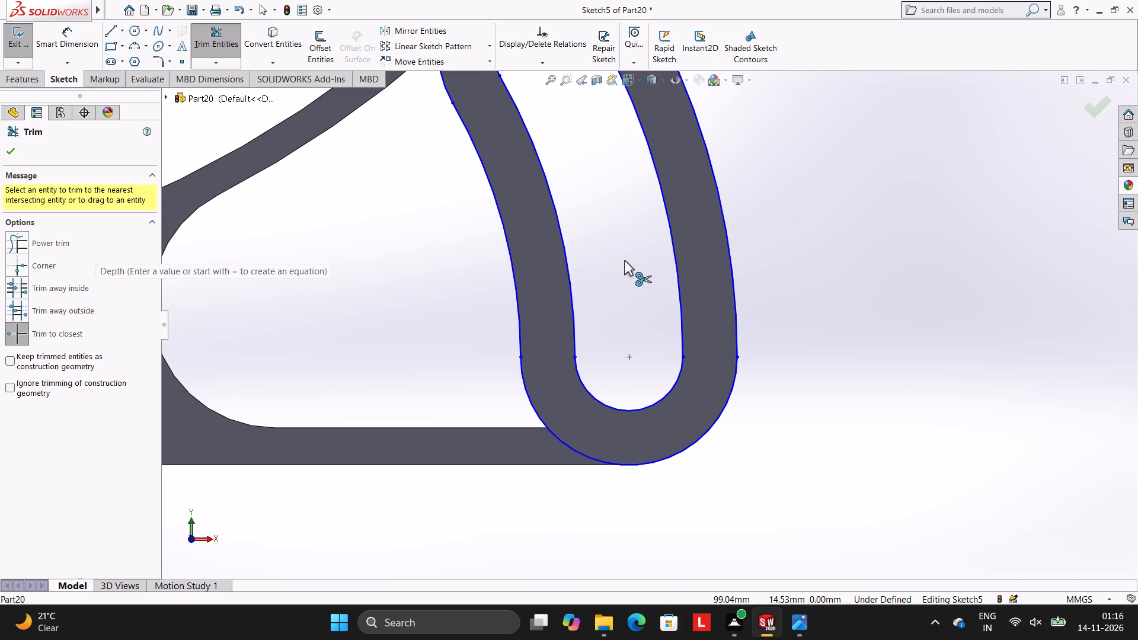
Dimension the radii of the two long side arcs farthest from the origin, on the arm's outer edge and the slot.
scroll(624, 266, "up", 4)
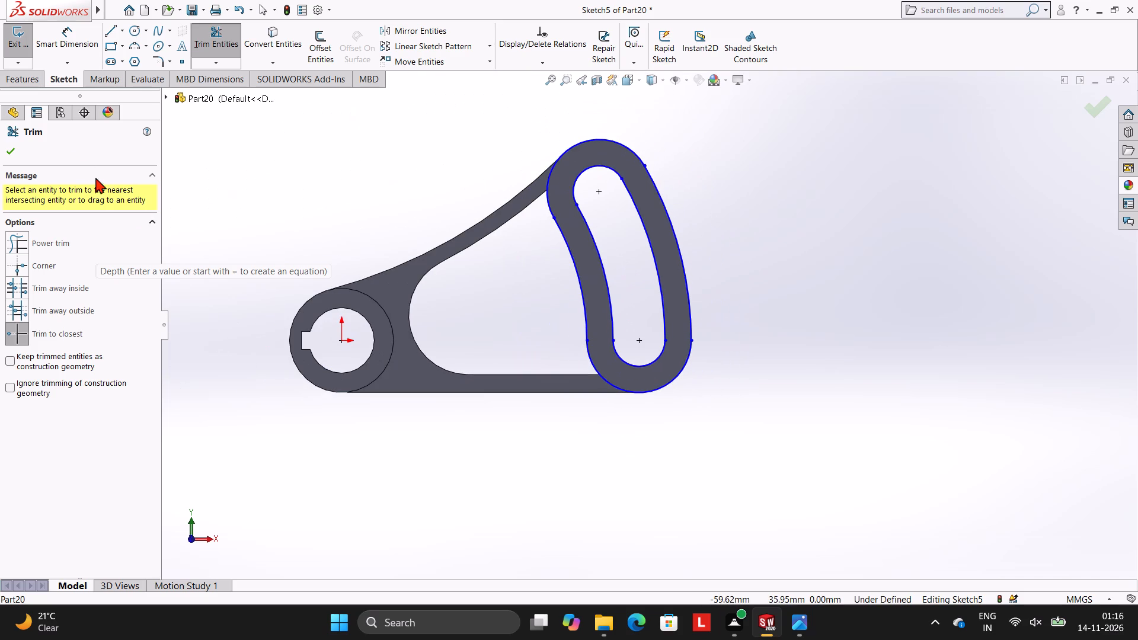
left_click(54, 49)
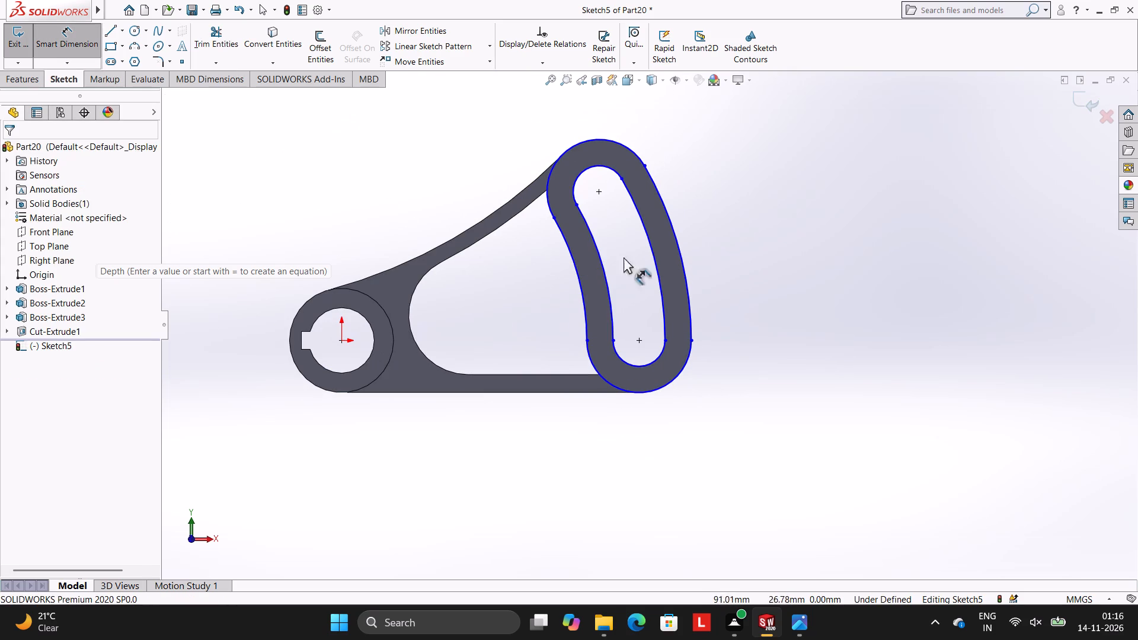
left_click(680, 248)
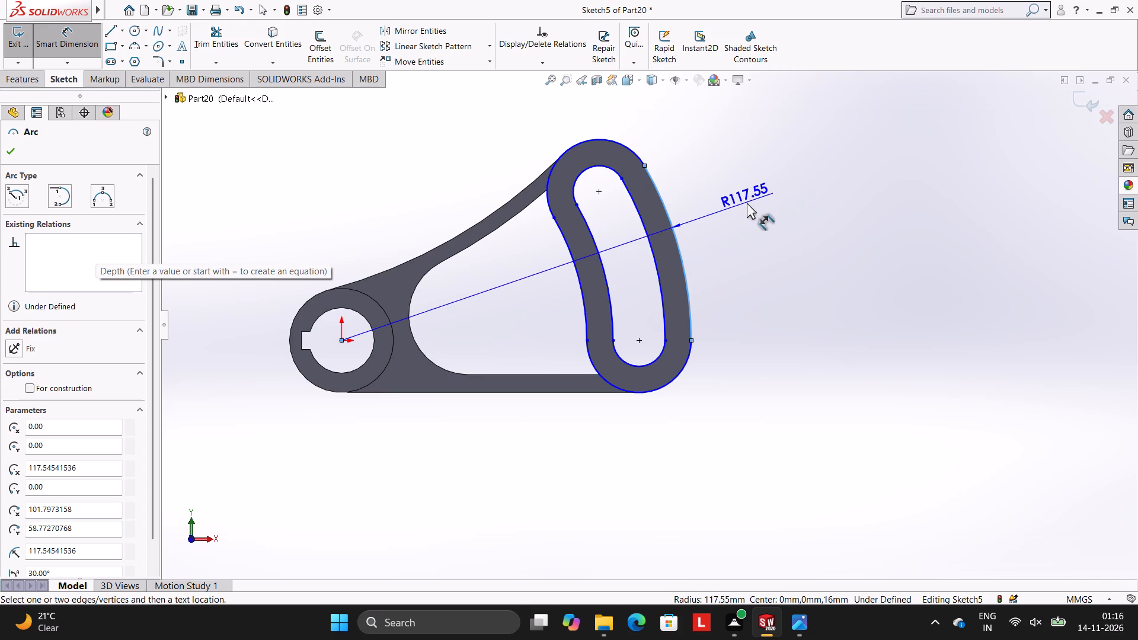
left_click(747, 203)
left_click(694, 183)
left_click(675, 153)
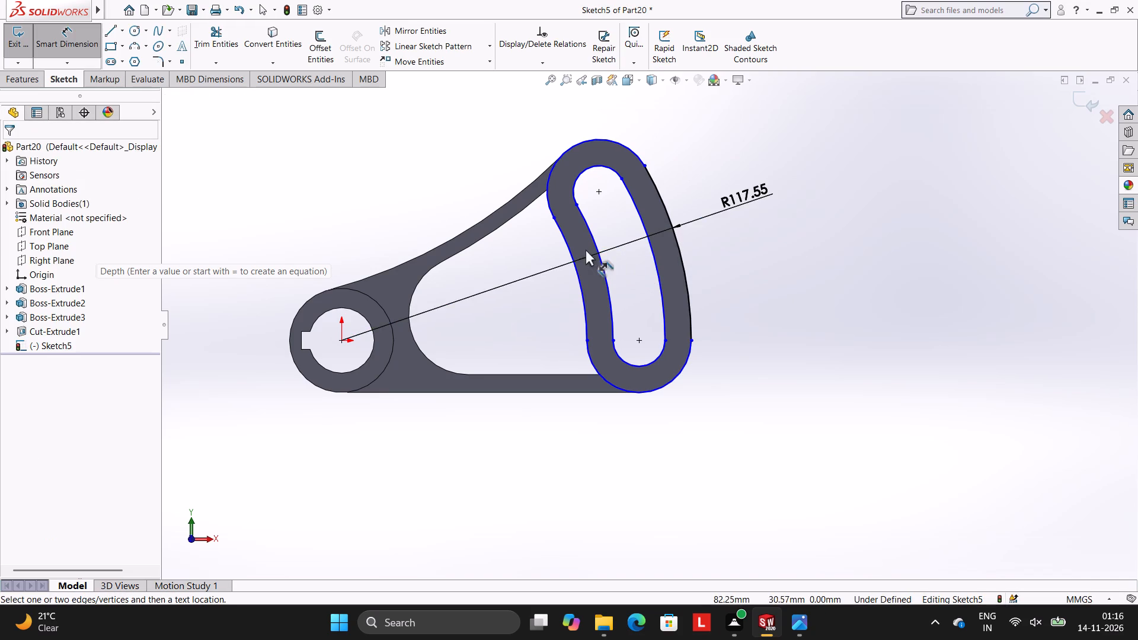
scroll(688, 232, "down", 3)
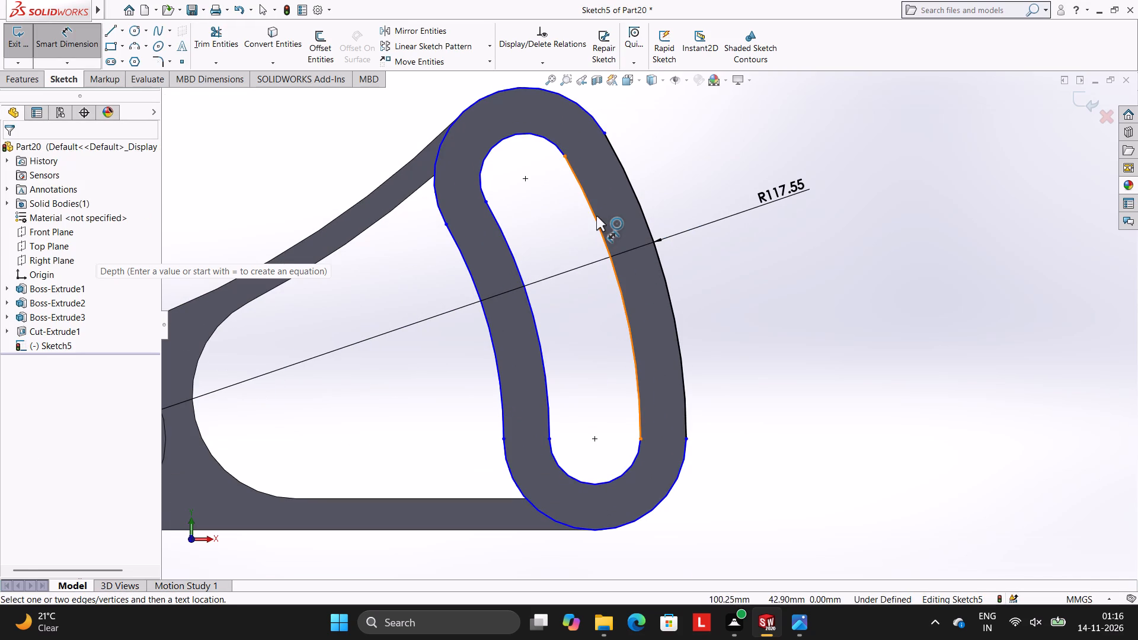
left_click(597, 216)
left_click(696, 159)
left_click(647, 141)
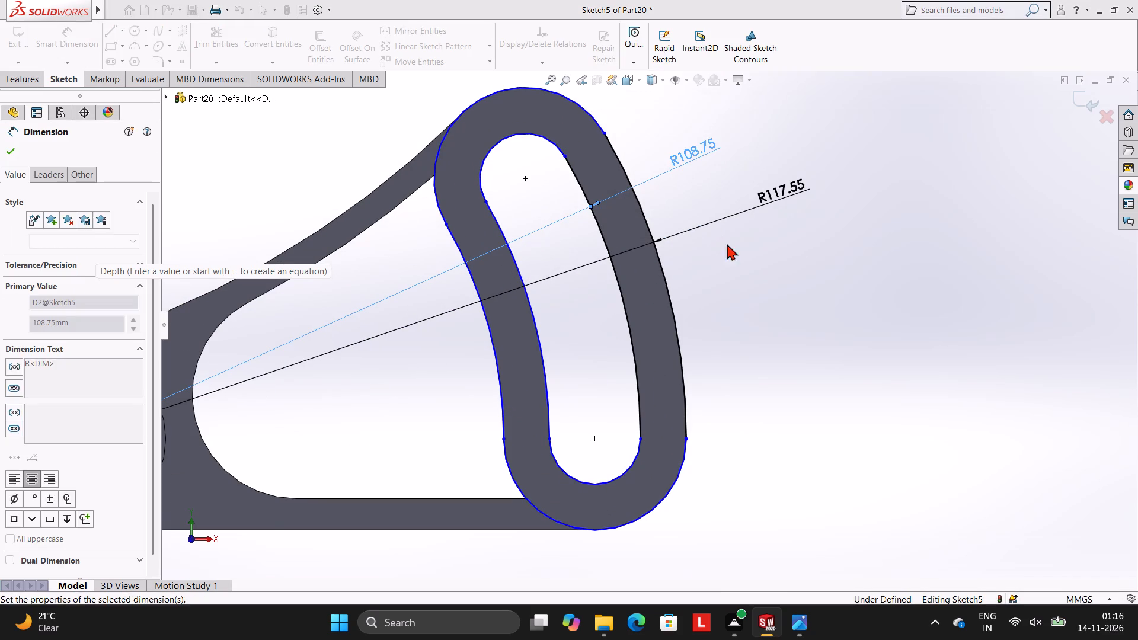
left_click(752, 305)
Dimension the radii of the two long side arcs nearest the origin, on the slot and the arm's inner edge.
left_click(519, 271)
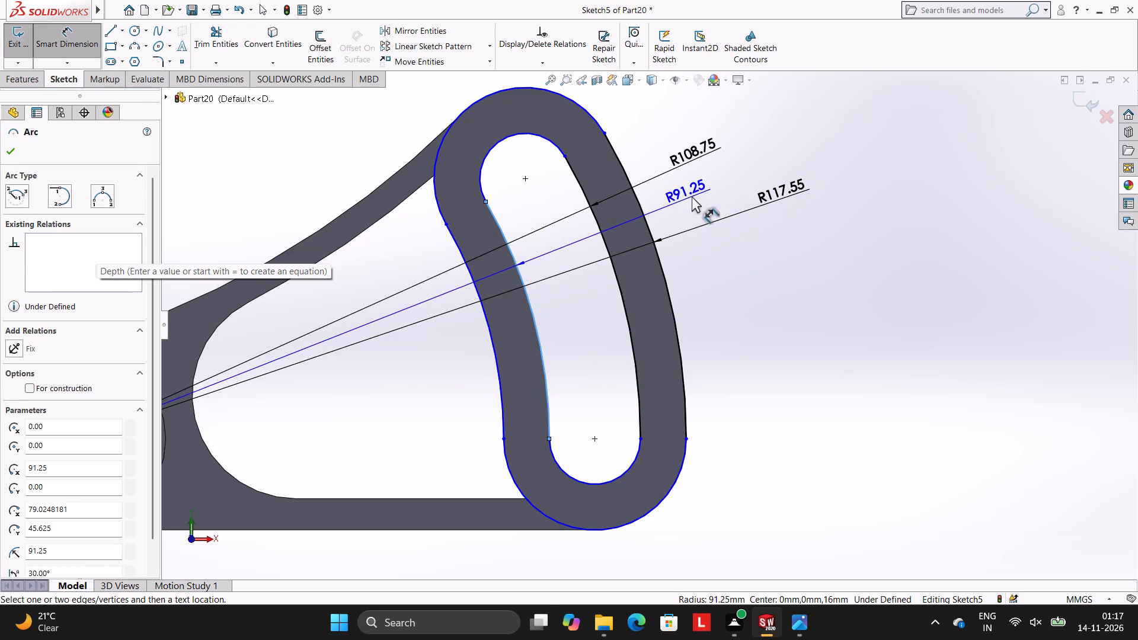
left_click(696, 194)
left_click(645, 174)
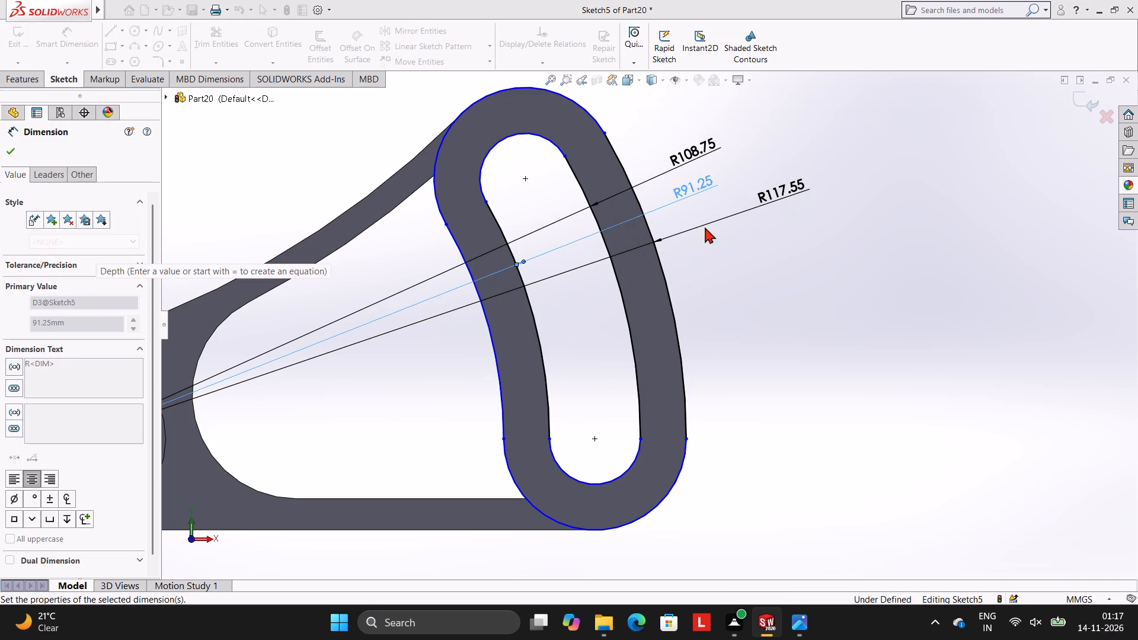
left_click(742, 283)
left_click(488, 321)
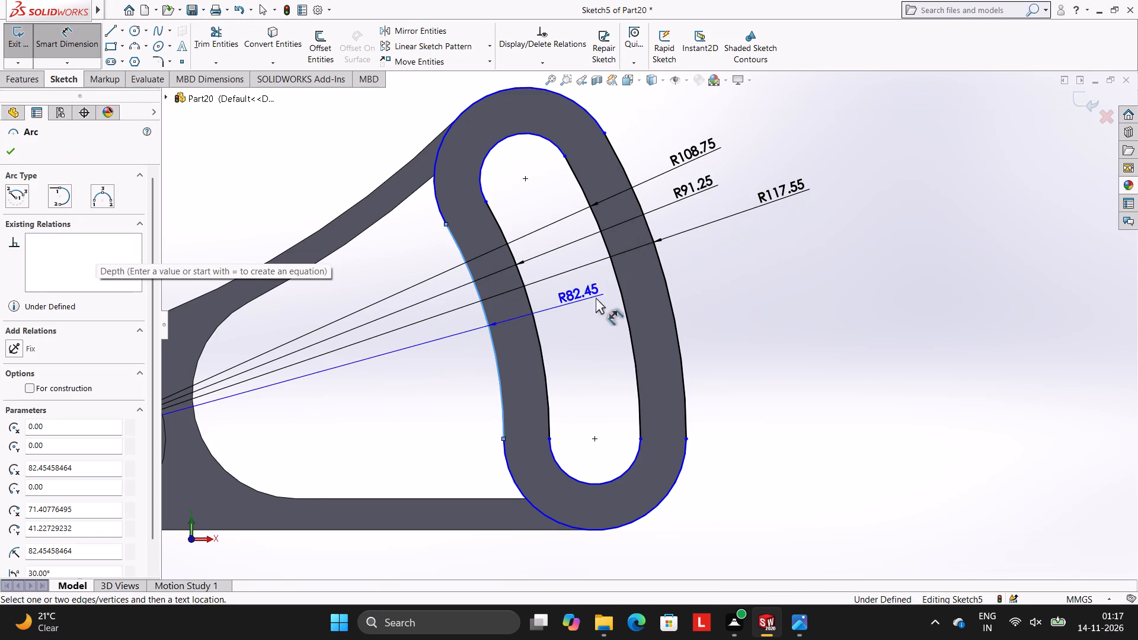
left_click(720, 258)
left_click(658, 232)
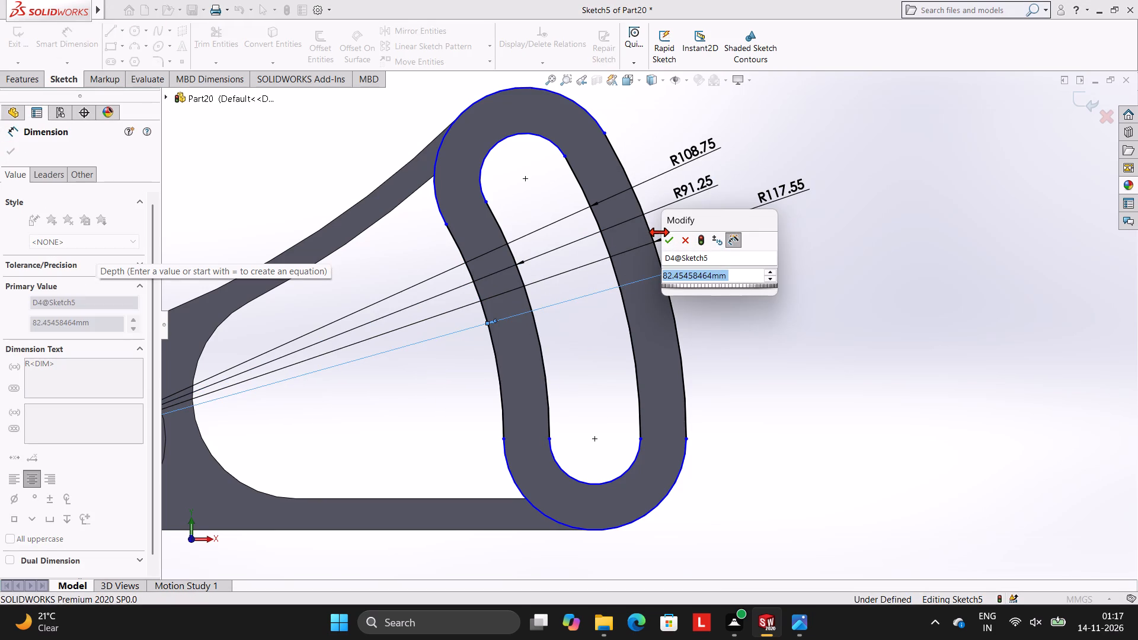
left_click(665, 238)
scroll(709, 447, "up", 2)
left_click(740, 378)
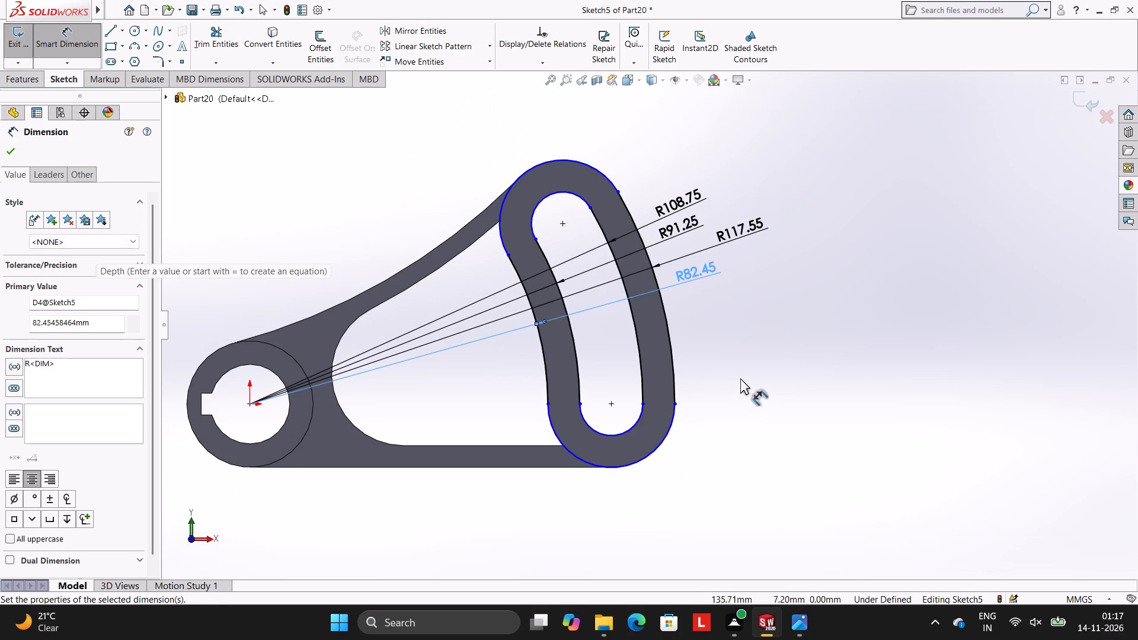
Dimension the radii of the outer arc and the slot arc at the arm's lower end.
scroll(704, 432, "up", 1)
scroll(702, 431, "down", 1)
scroll(650, 451, "down", 2)
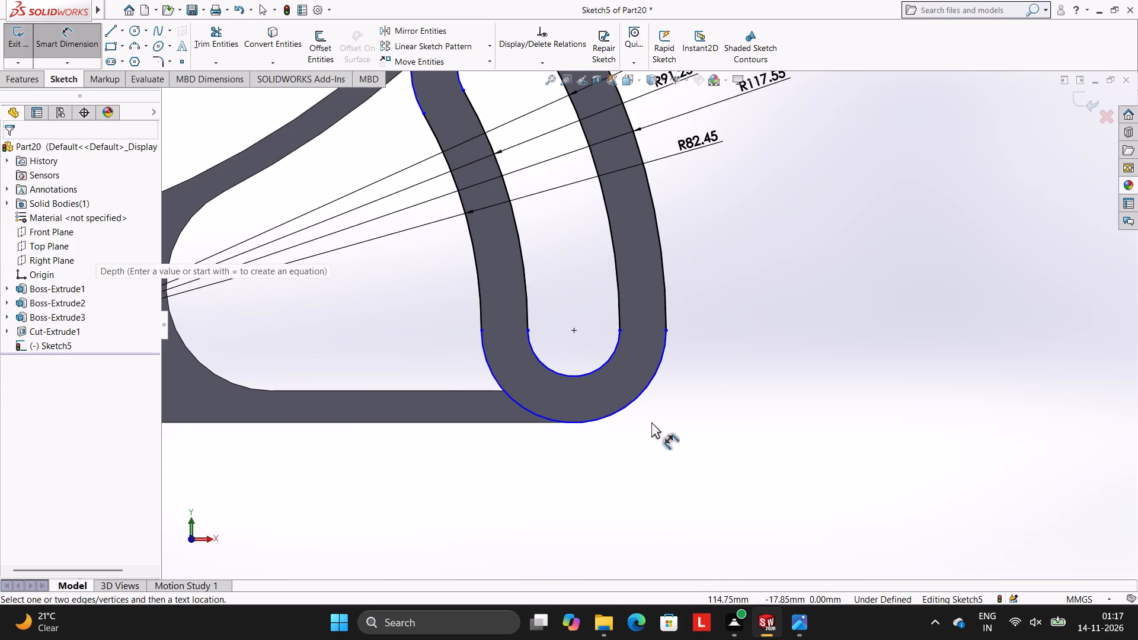
left_click(642, 391)
left_click(656, 464)
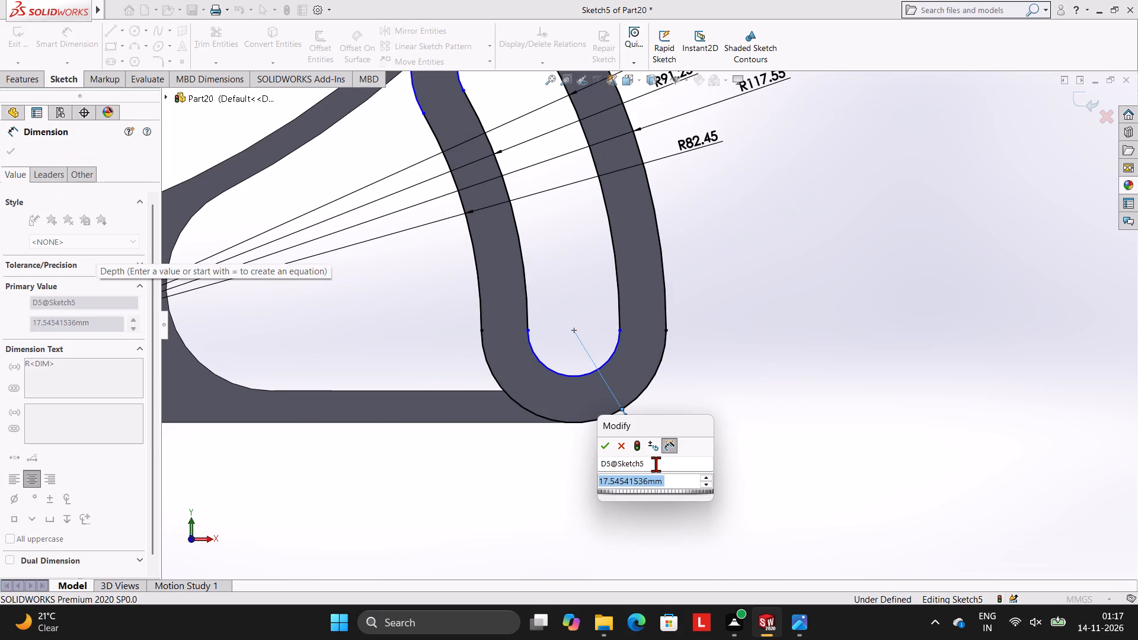
left_click(605, 449)
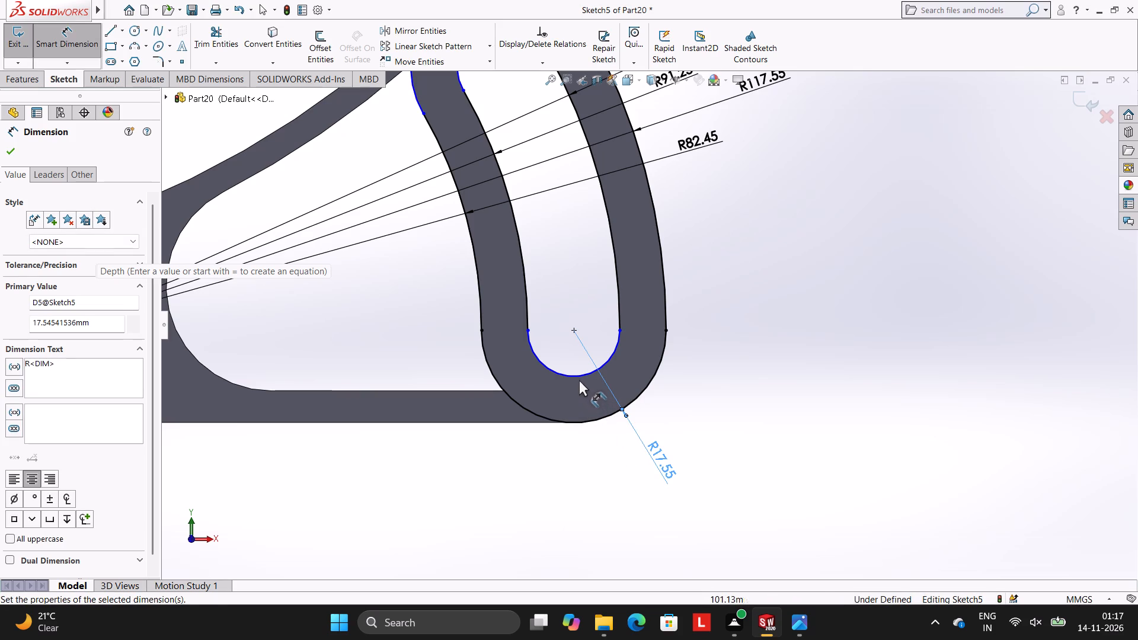
left_click(579, 379)
left_click(616, 458)
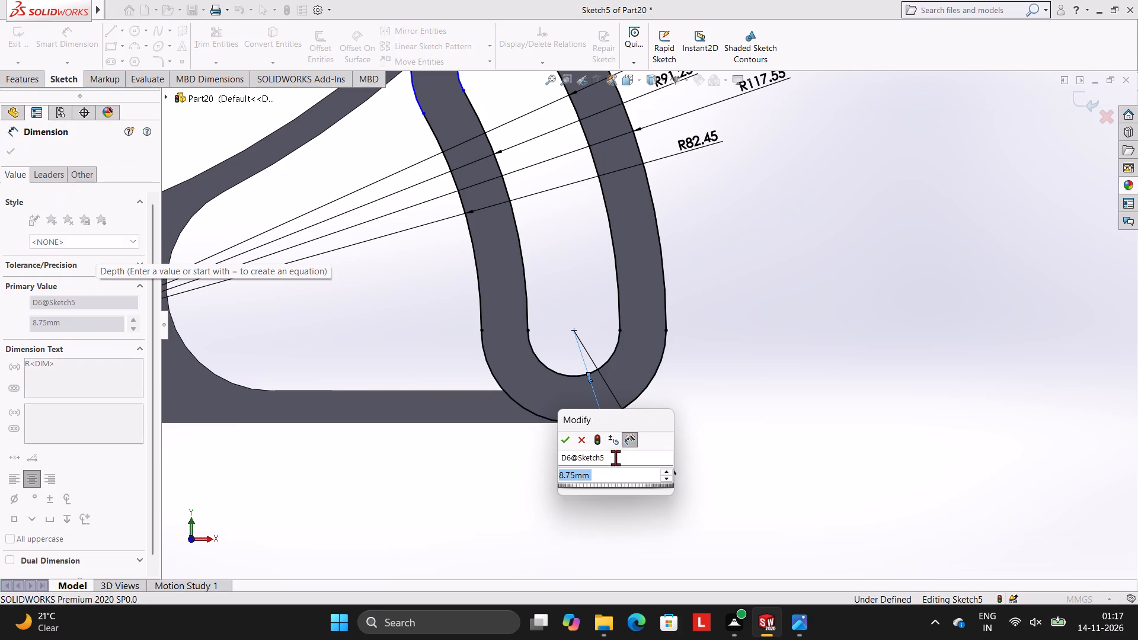
left_click(562, 437)
scroll(555, 276, "up", 2)
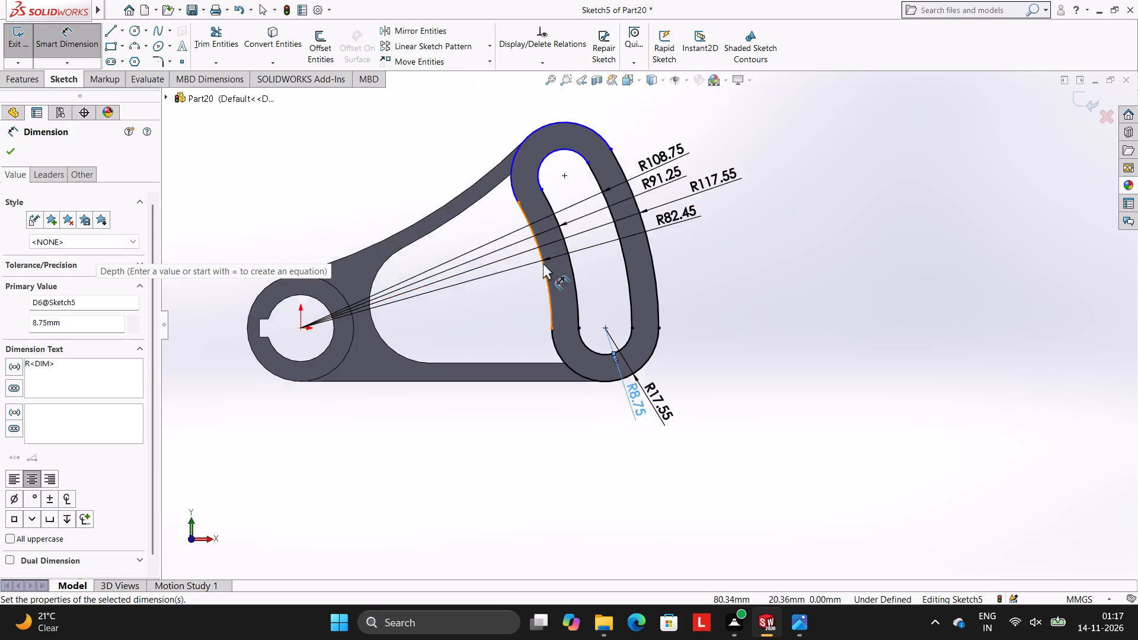
Dimension the radii of the outer arc and the slot arc at the arm's upper end.
scroll(543, 263, "up", 4)
scroll(583, 239, "down", 6)
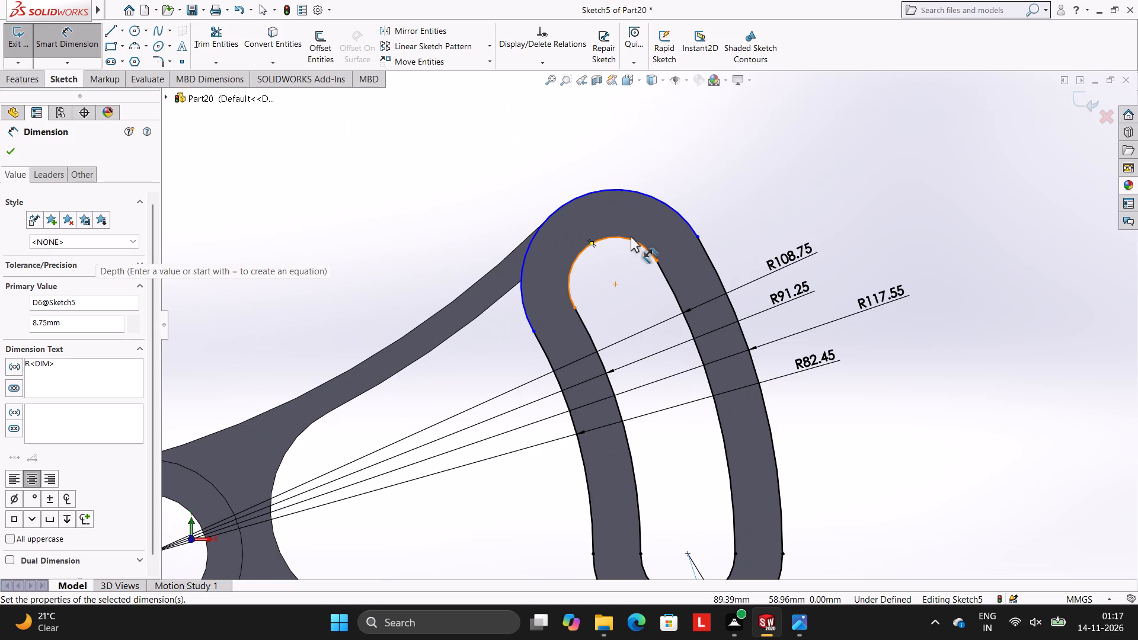
left_click(568, 201)
left_click(560, 154)
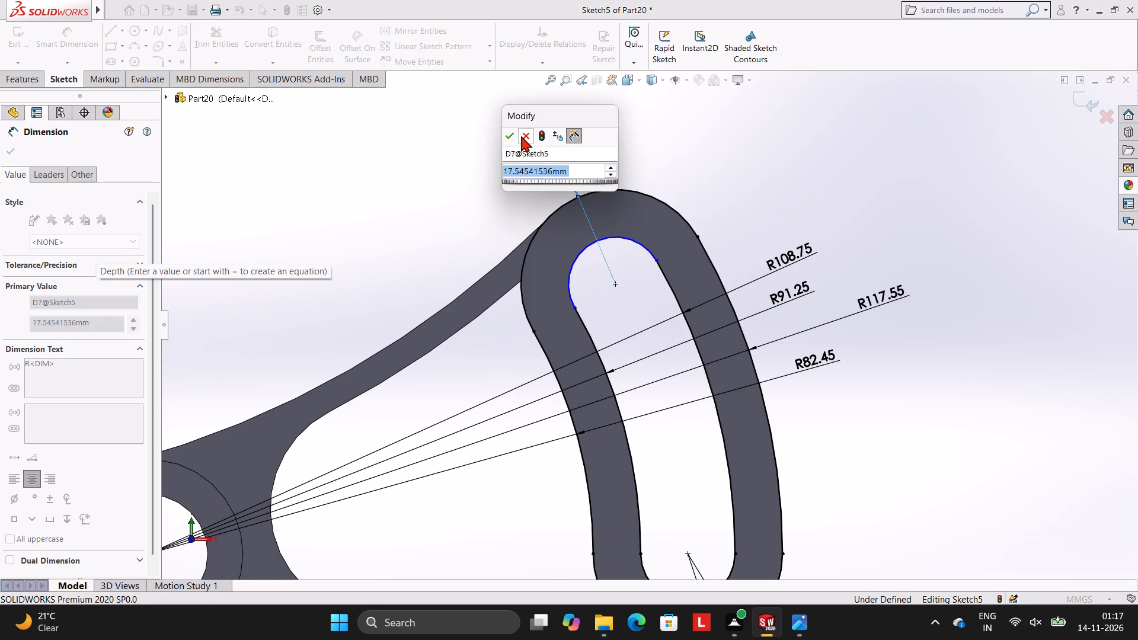
left_click(512, 136)
left_click(482, 127)
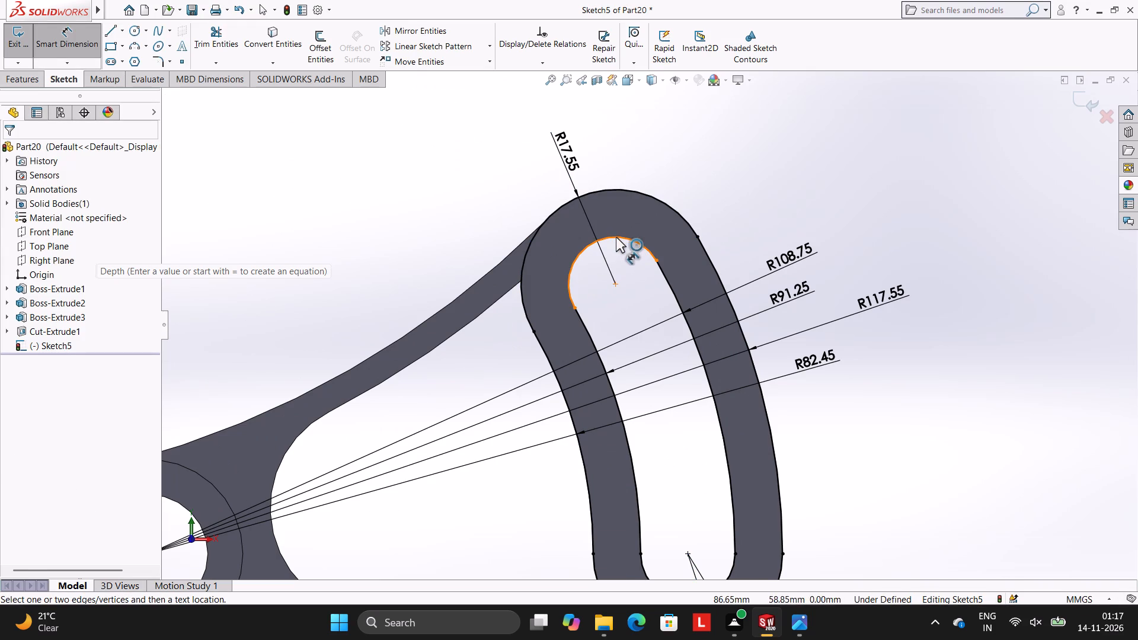
left_click(616, 237)
left_click(641, 143)
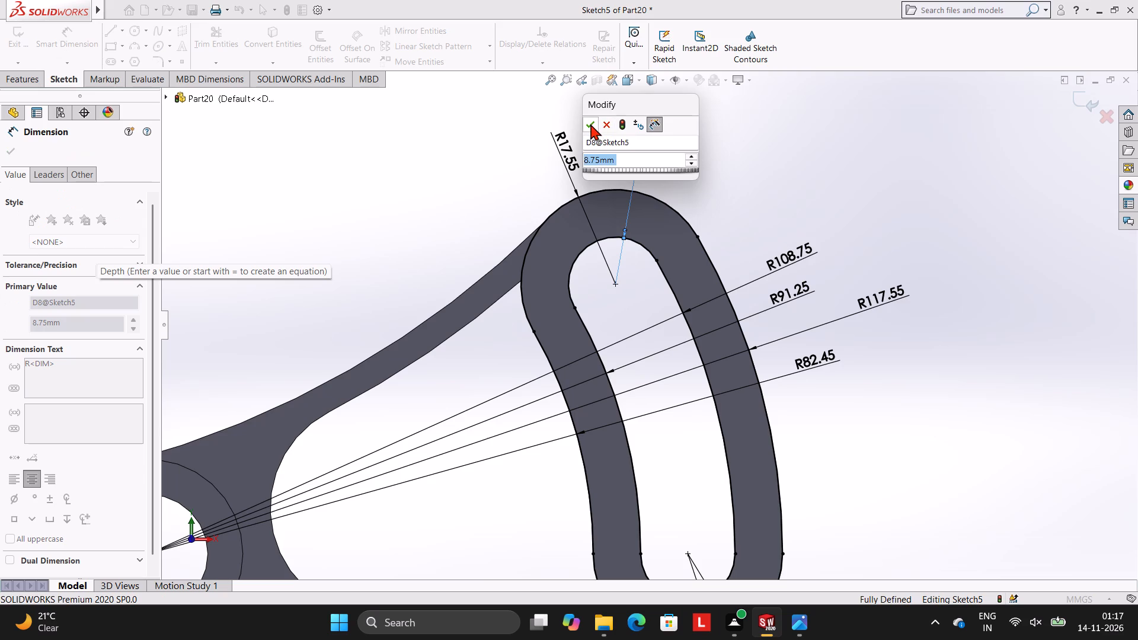
left_click(590, 124)
left_click(755, 181)
Extrude the slotted arm's outline as a blind boss 2 mm deep from the sketch plane, merged with the body.
scroll(753, 345, "up", 3)
scroll(748, 352, "down", 1)
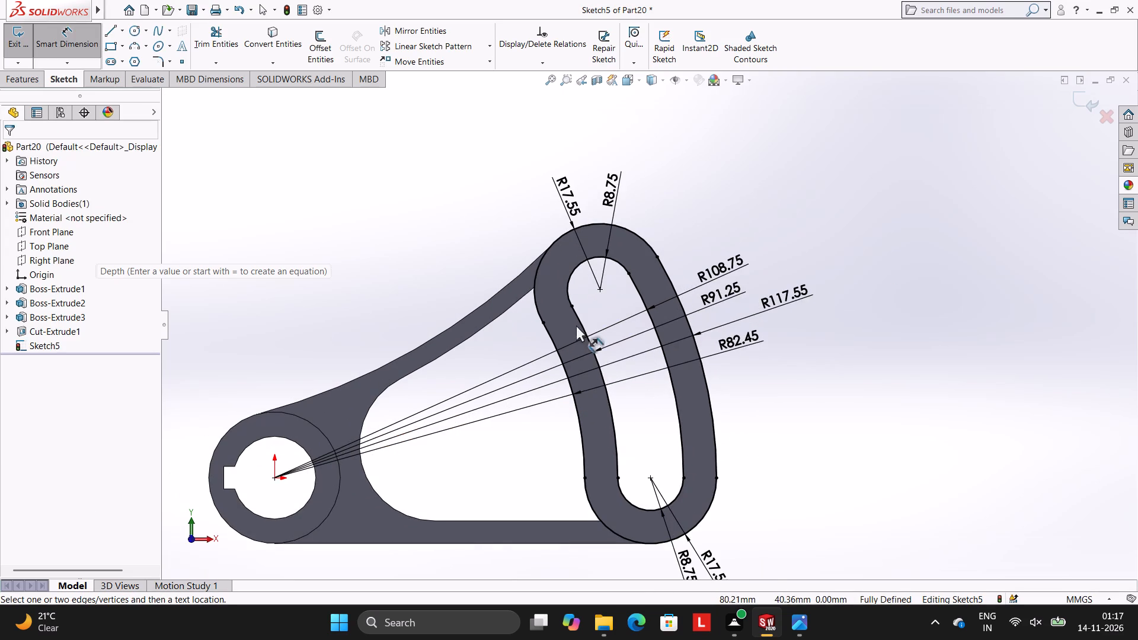
scroll(610, 336, "up", 1)
scroll(607, 334, "down", 1)
left_click(17, 80)
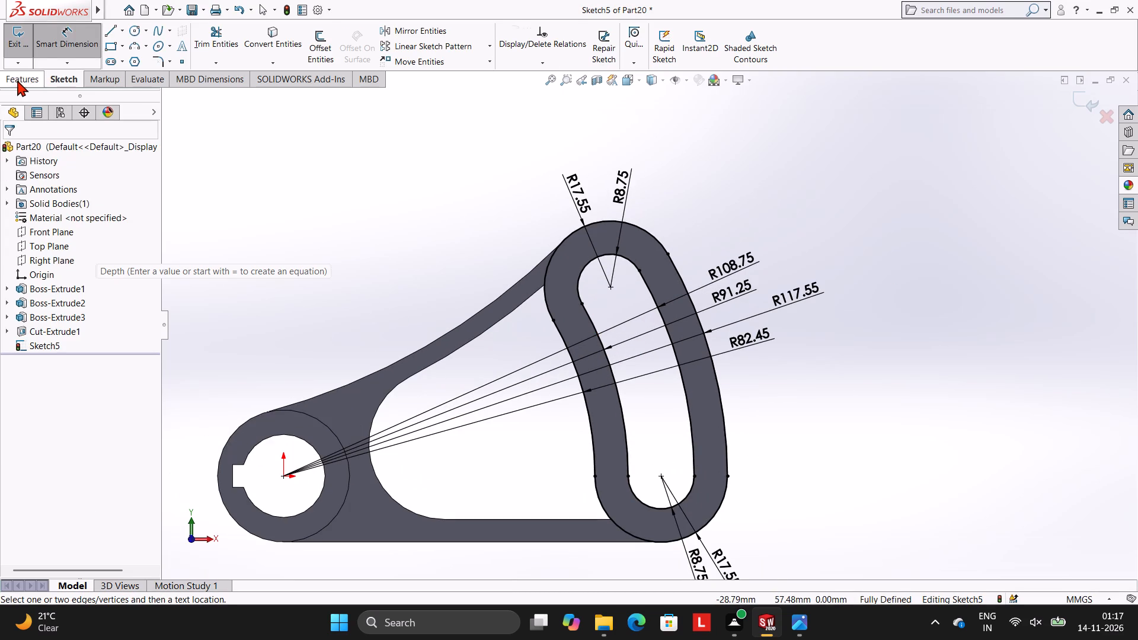
left_click(35, 33)
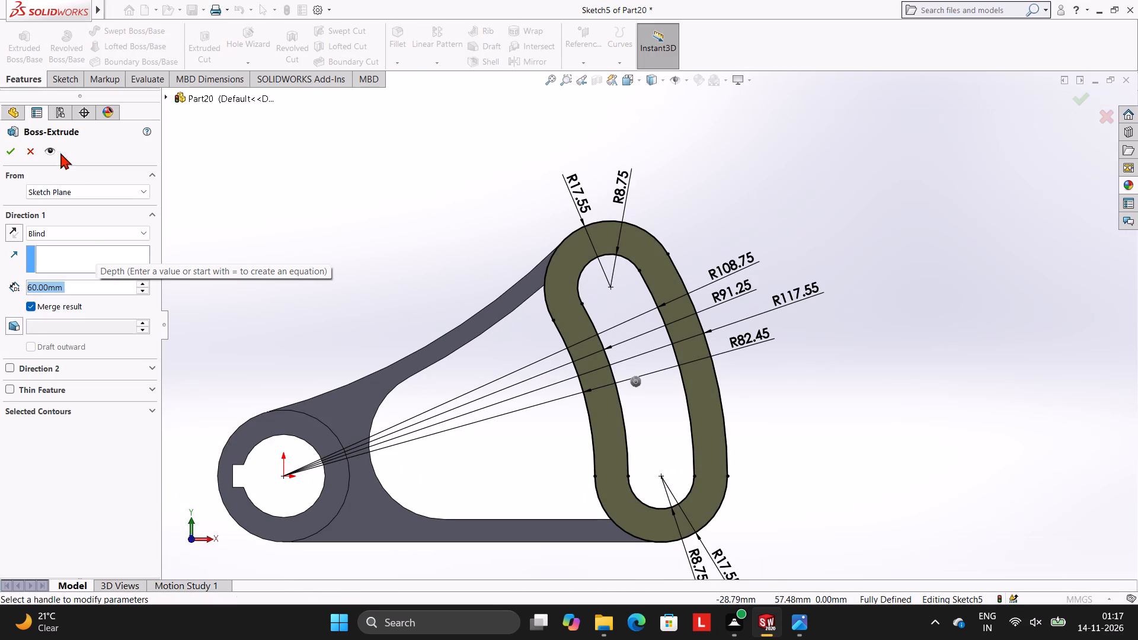
key("2")
key("Return")
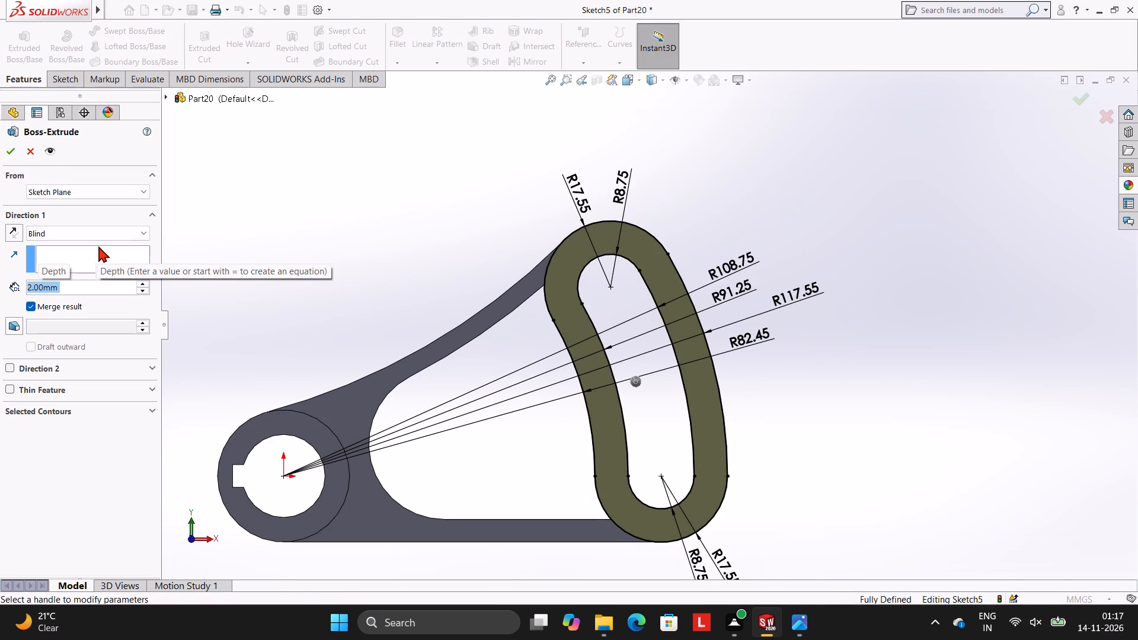
scroll(324, 279, "up", 2)
middle_click_drag(713, 188, 768, 363)
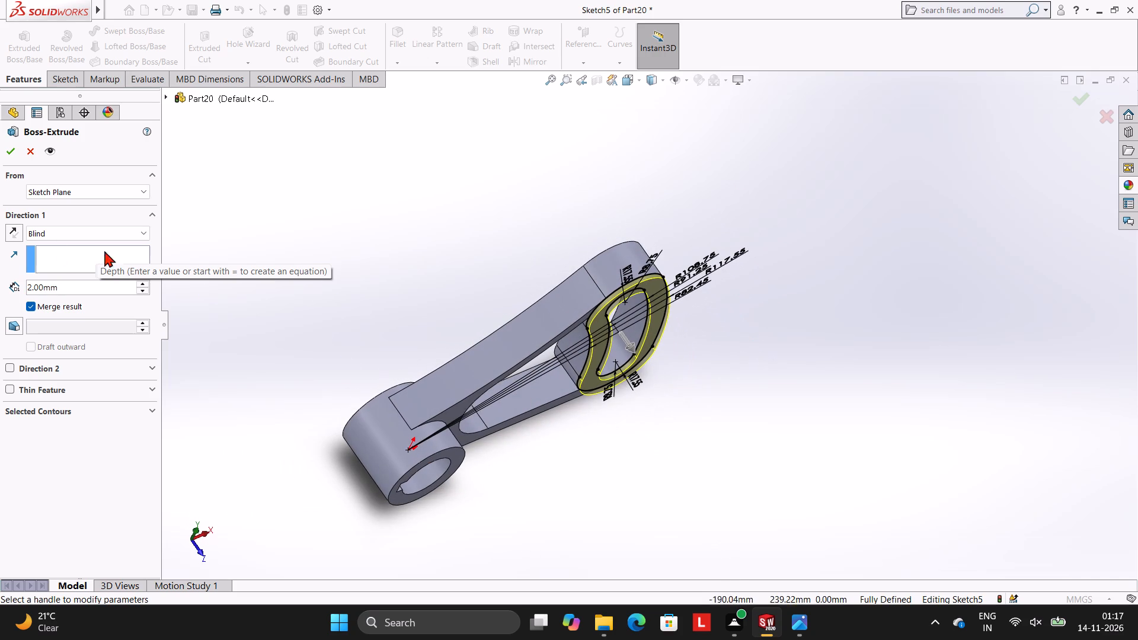
left_click(8, 152)
left_click(386, 180)
Start a new sketch on the flat face of the lever body opposite the raised slotted-arm outline.
middle_click_drag(737, 281, 731, 252)
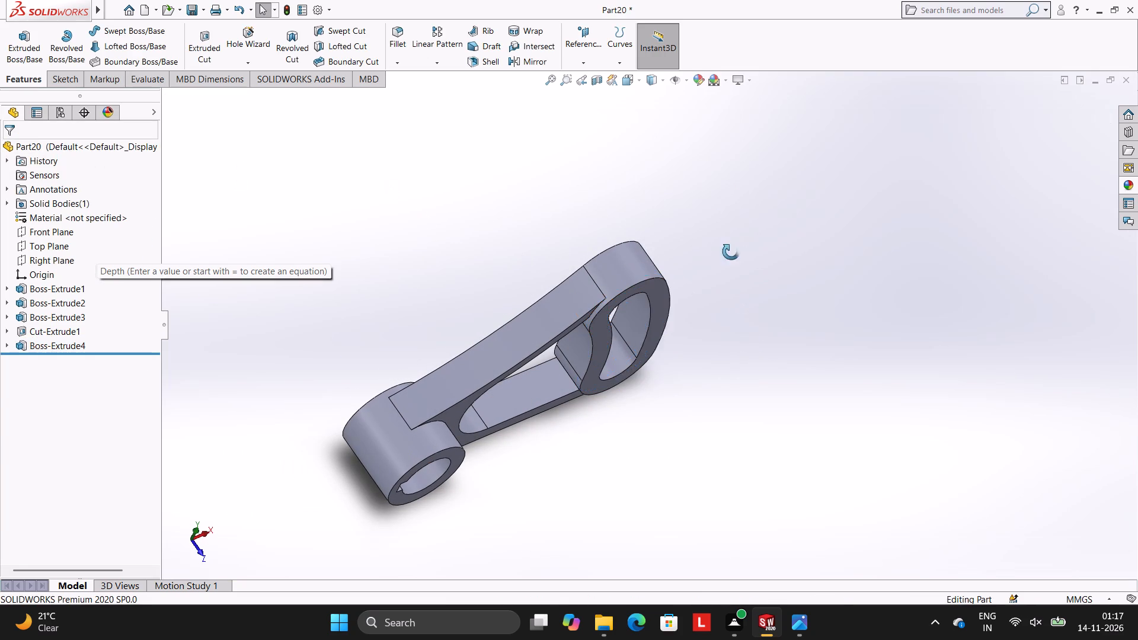
middle_click_drag(731, 252, 709, 236)
middle_click_drag(679, 343, 718, 365)
middle_click_drag(688, 364, 797, 417)
middle_click_drag(709, 321, 676, 461)
scroll(755, 454, "down", 1)
left_click(426, 212)
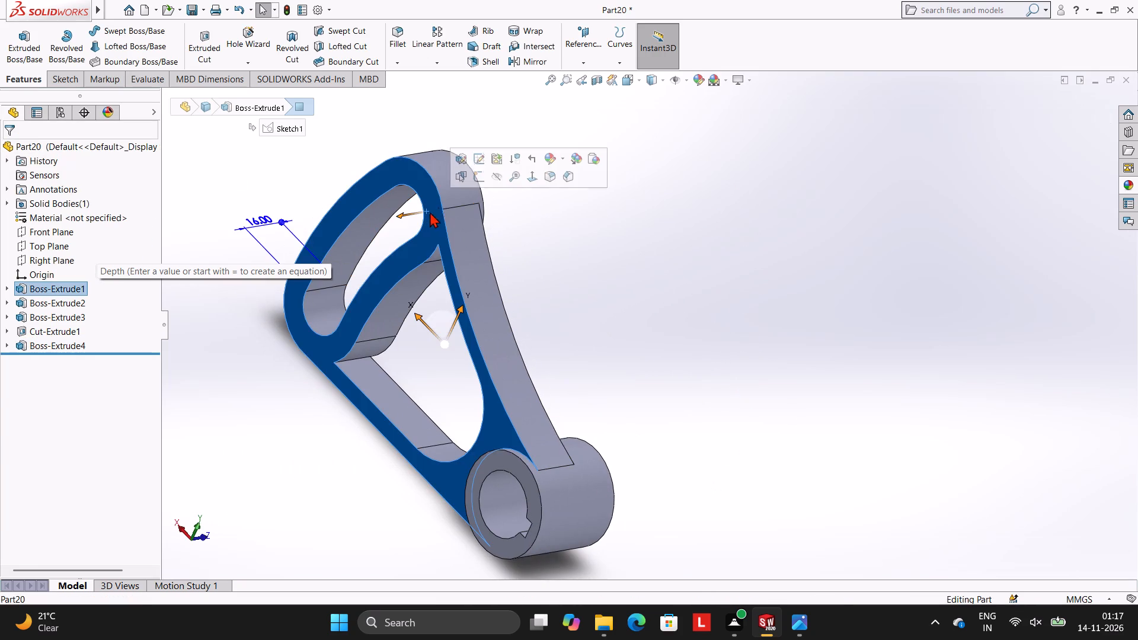
left_click(477, 180)
key("ctrl+8")
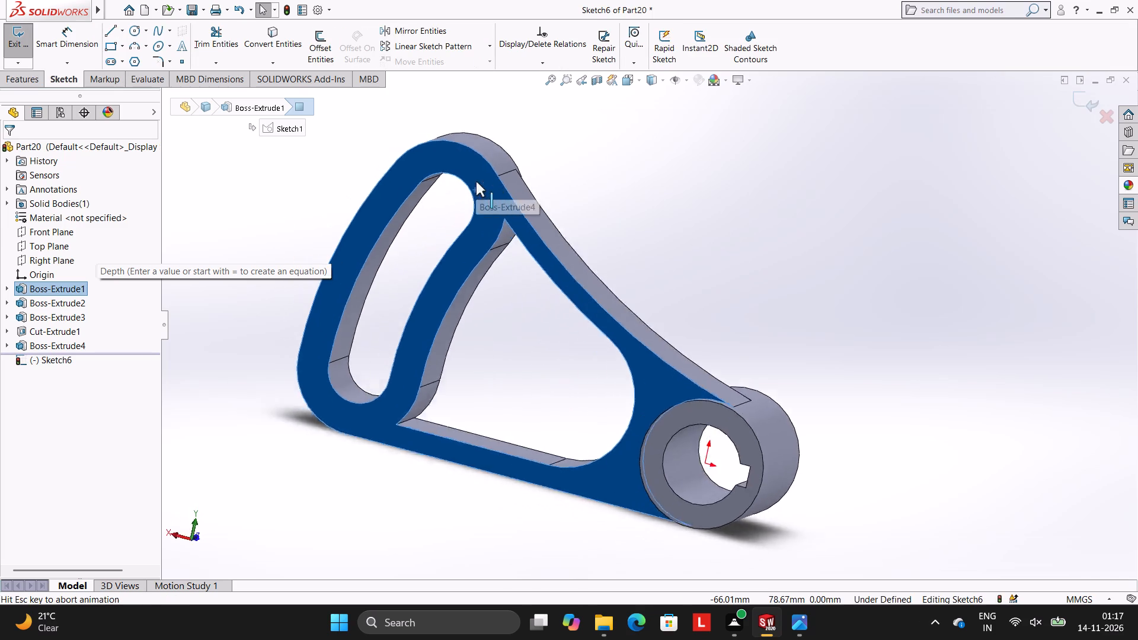
key("Escape")
Sketch two origin-centred circles along the arm's outer edge and the slot's outer edge, radii about 117.55 and 108.75 mm.
left_click(133, 26)
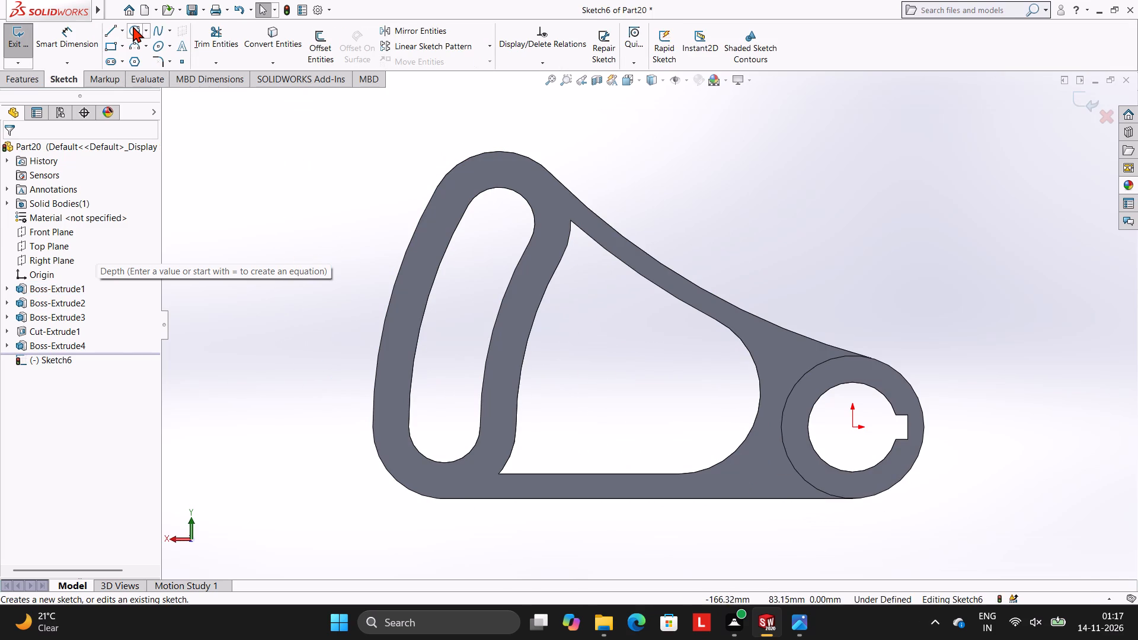
left_click(854, 427)
left_click(384, 324)
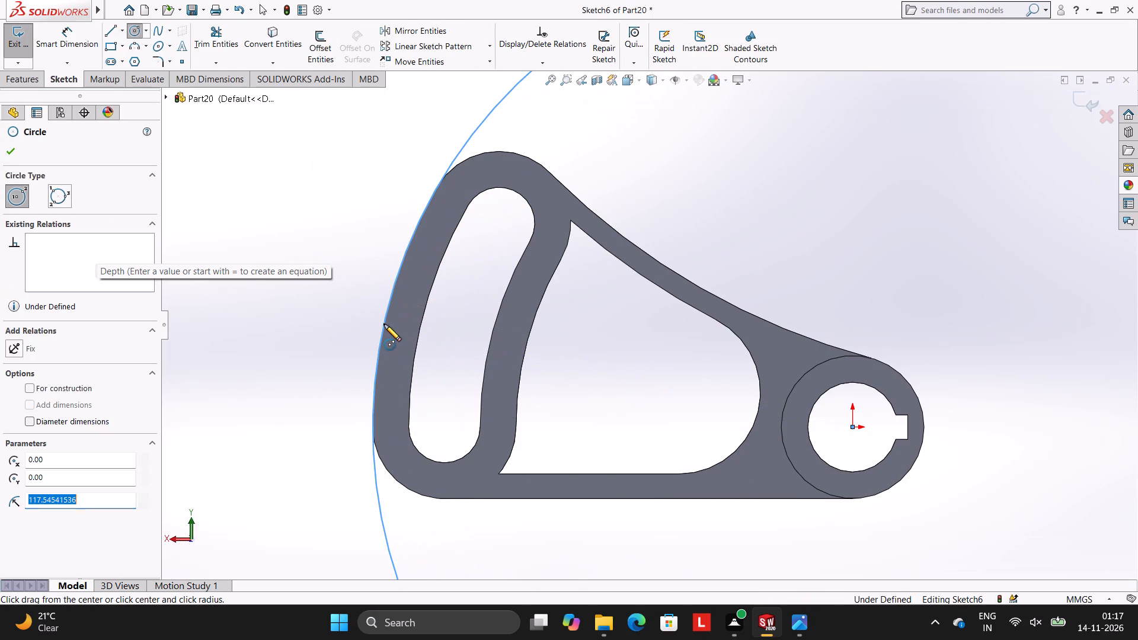
key("Escape")
key("Escape")
left_click(132, 25)
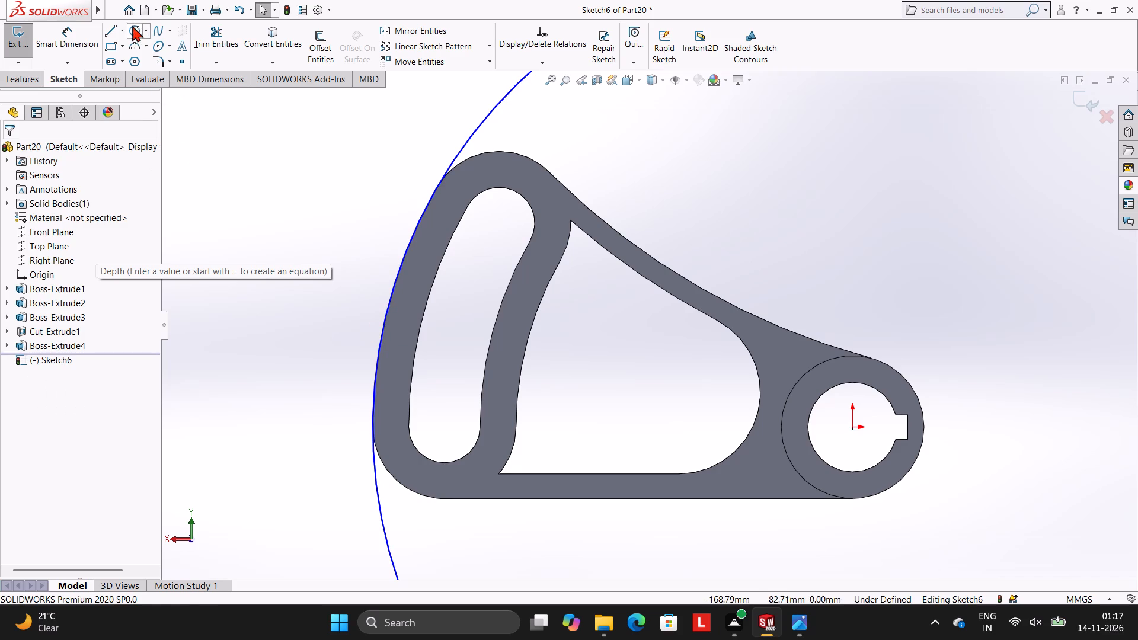
left_click(852, 430)
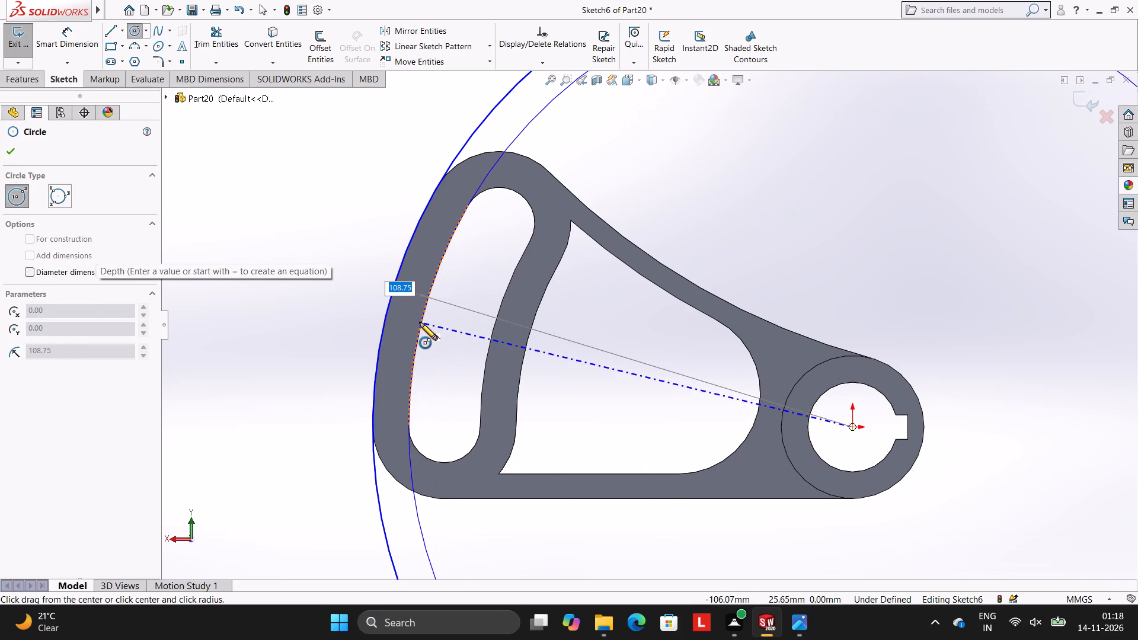
left_click(420, 322)
key("Escape")
key("Escape")
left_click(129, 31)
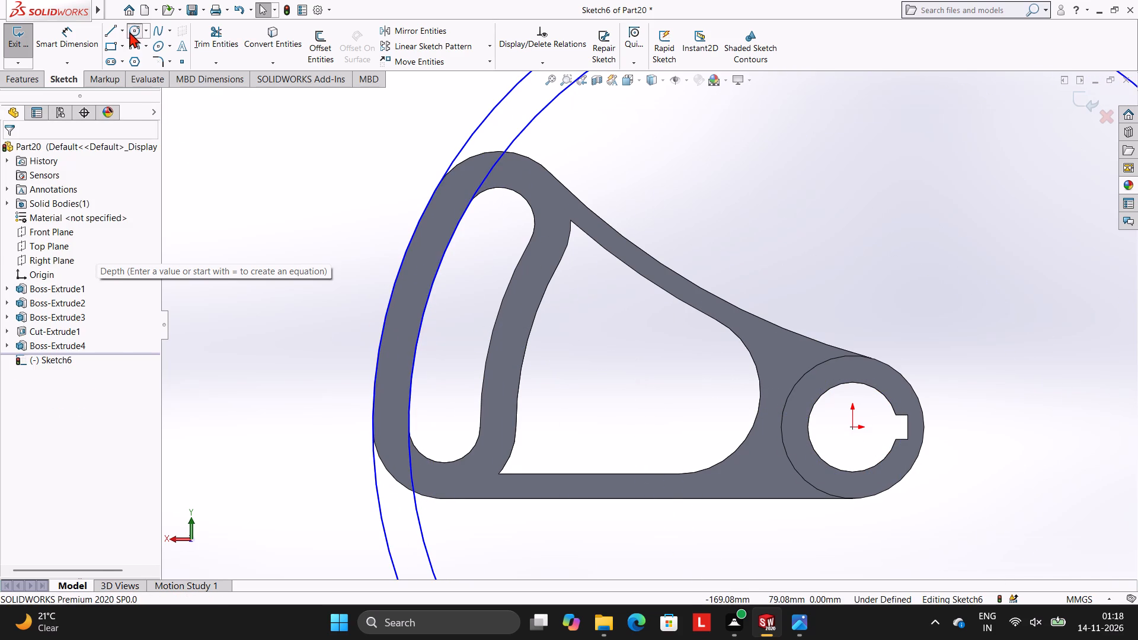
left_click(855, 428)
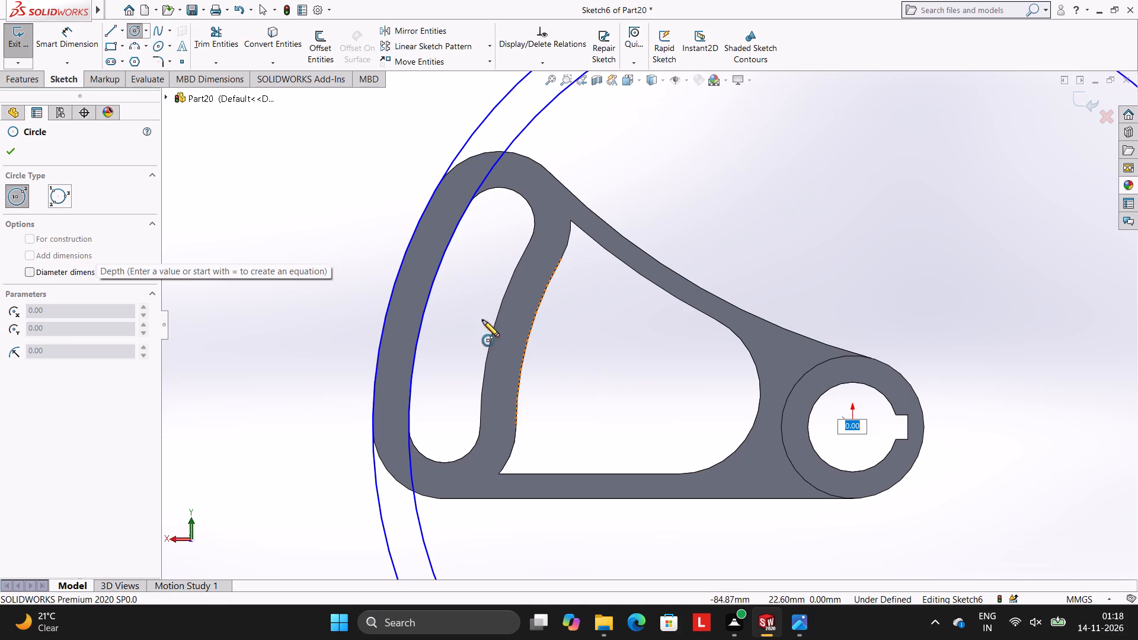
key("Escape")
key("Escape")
Sketch two origin-centred circles along the slot's inner edge and the arm's inner edge, radii about 91.25 and 82.45 mm.
left_click(132, 34)
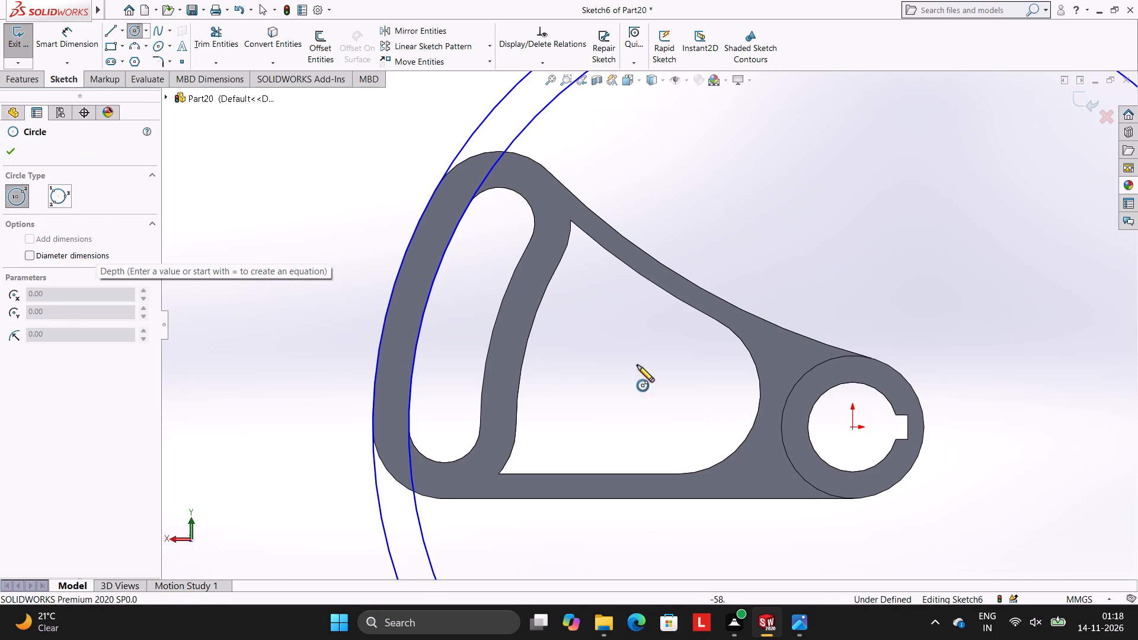
left_click(851, 425)
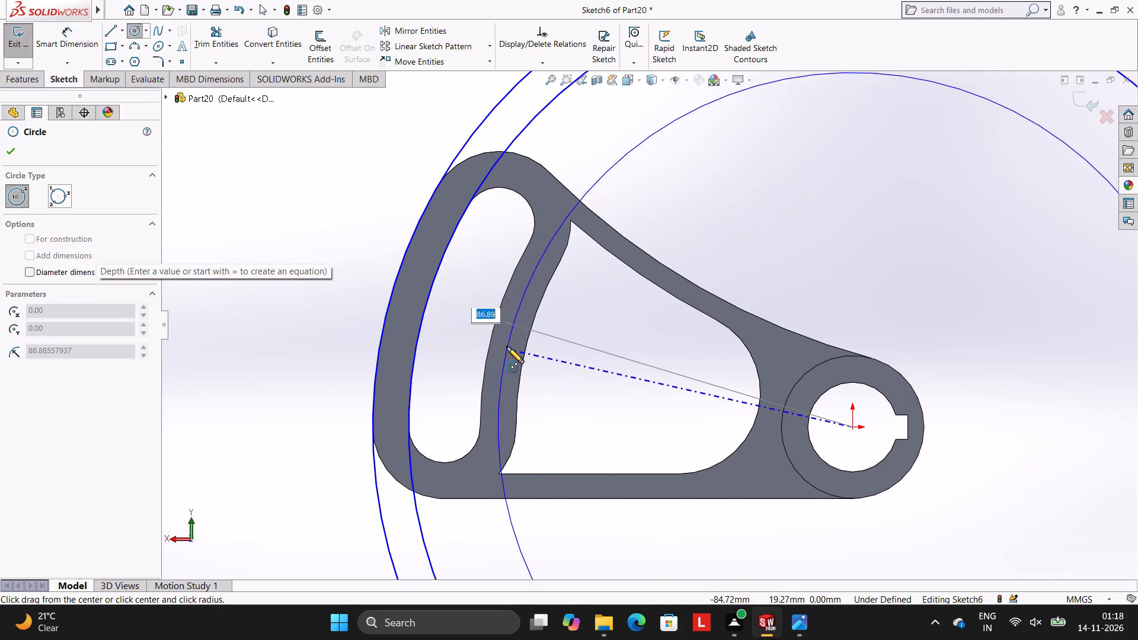
left_click(493, 334)
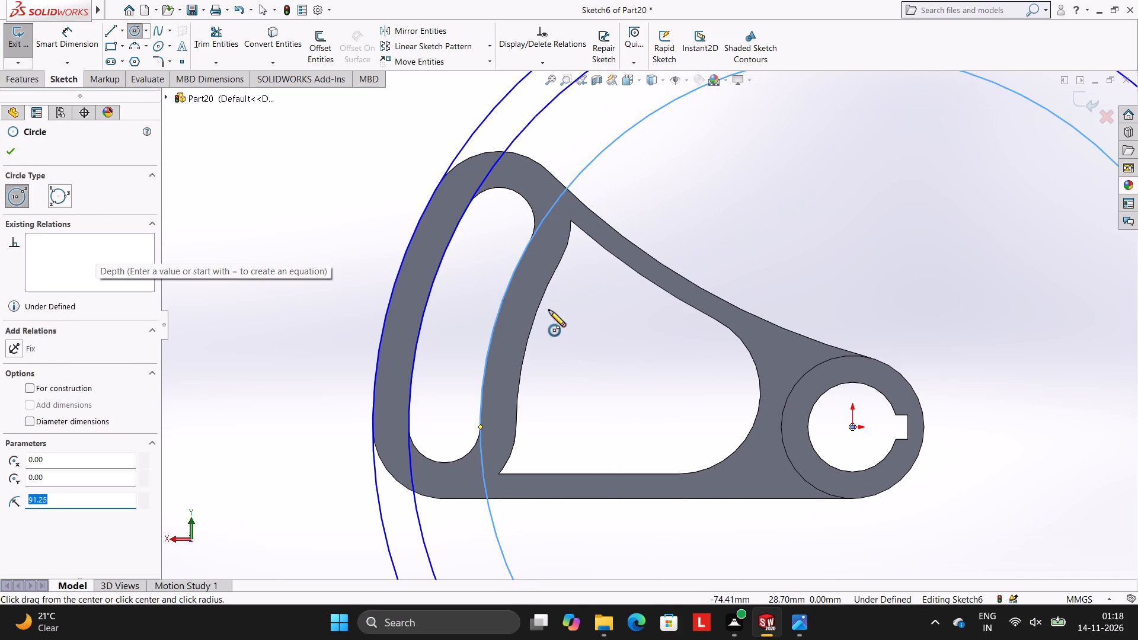
key("Escape")
key("Escape")
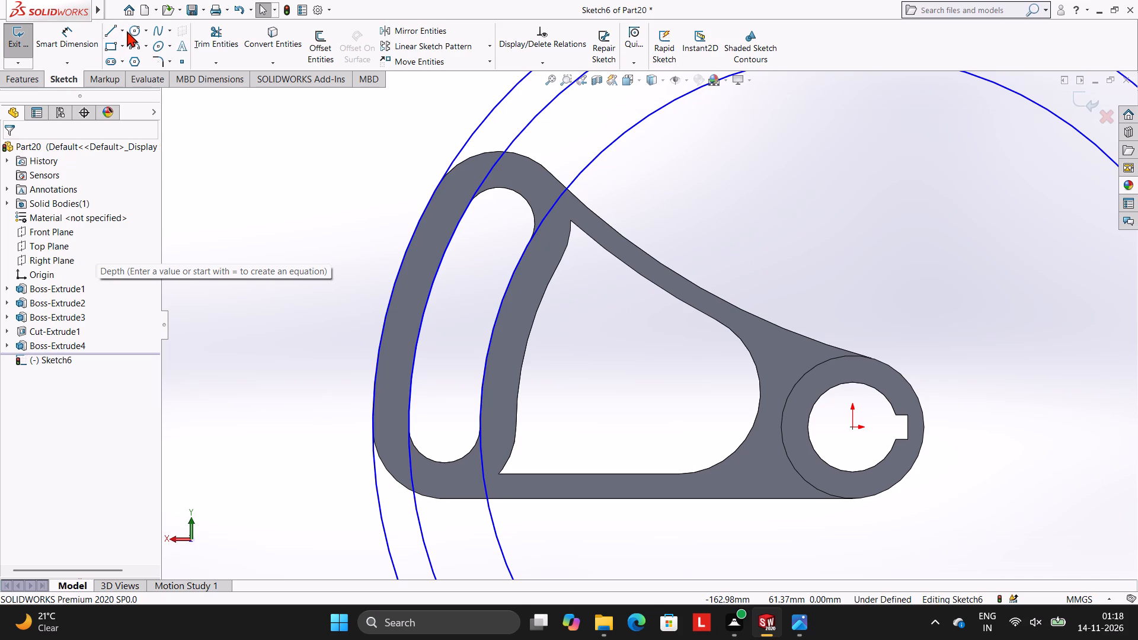
left_click(129, 31)
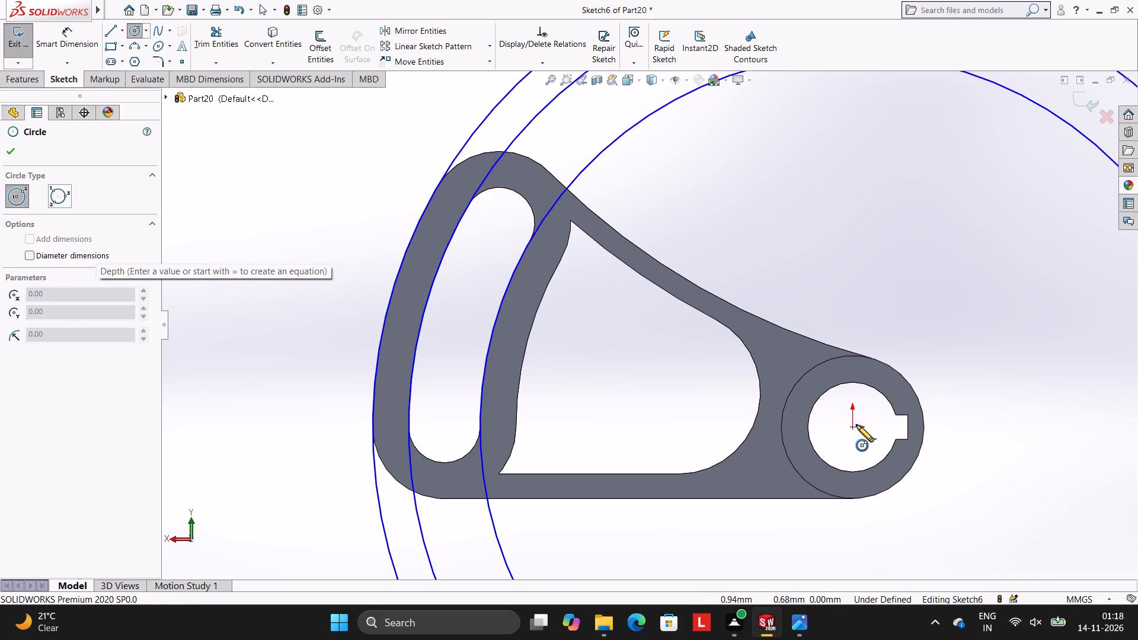
left_click(853, 425)
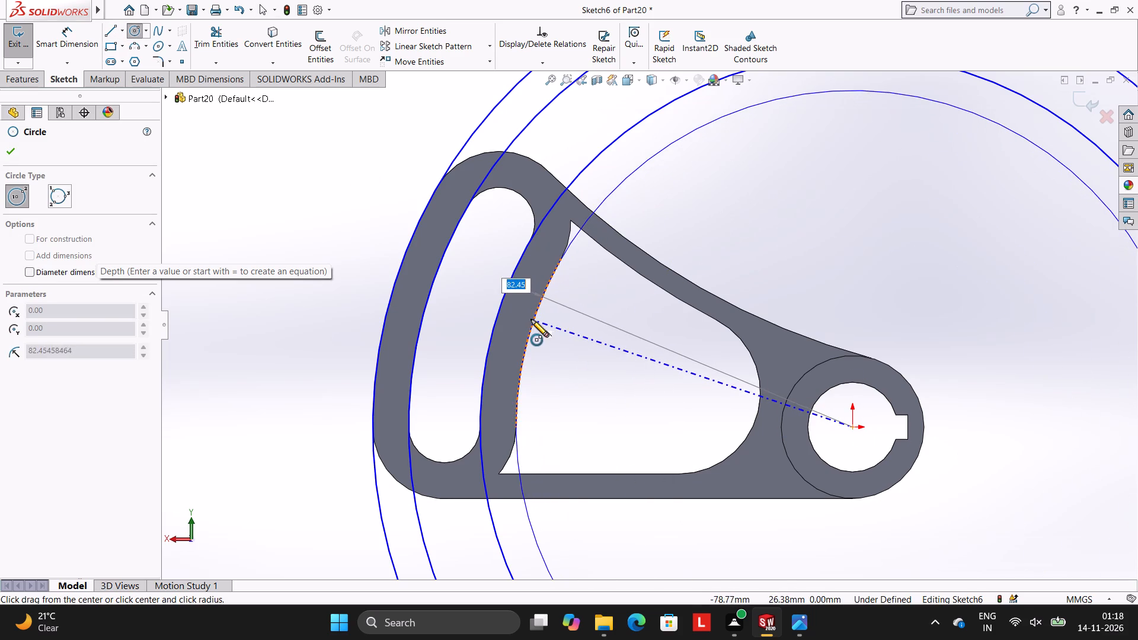
left_click(531, 319)
key("Escape")
key("Escape")
key("Escape")
key("Escape")
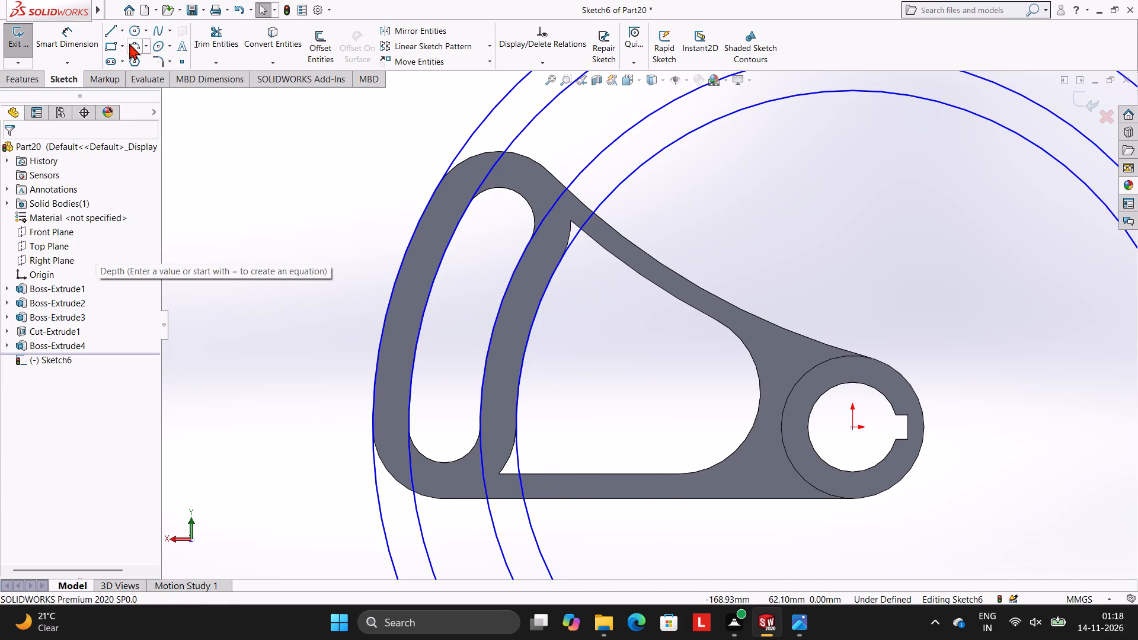
Sketch circles of about 17.55 mm radius on the arm's upper and lower end centres, matching its rounded outer ends.
left_click(131, 33)
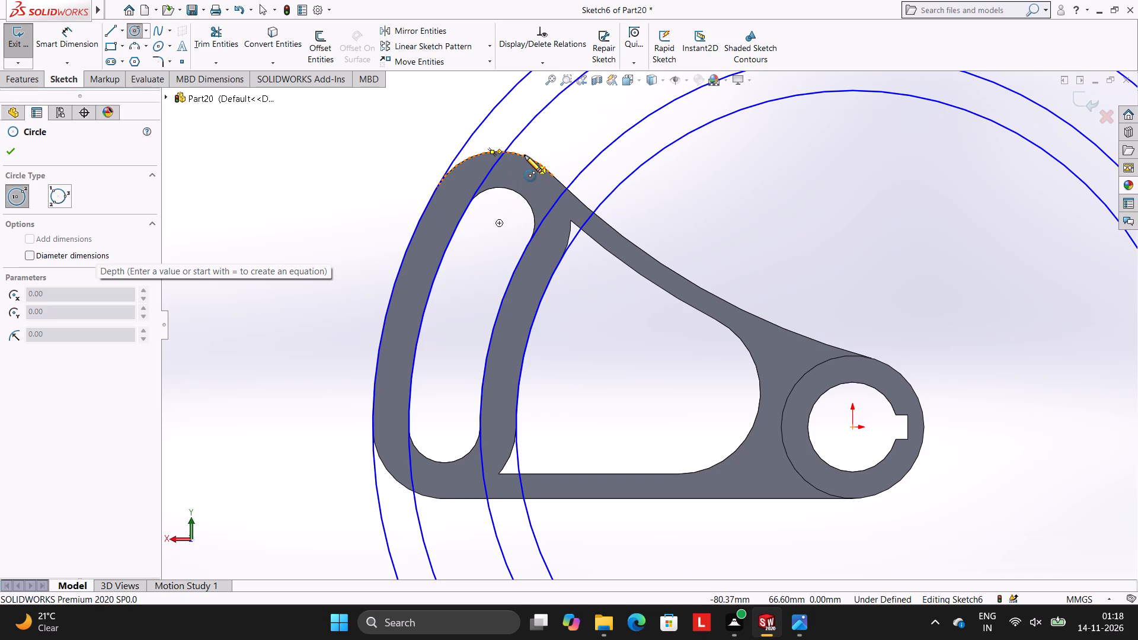
left_click(498, 224)
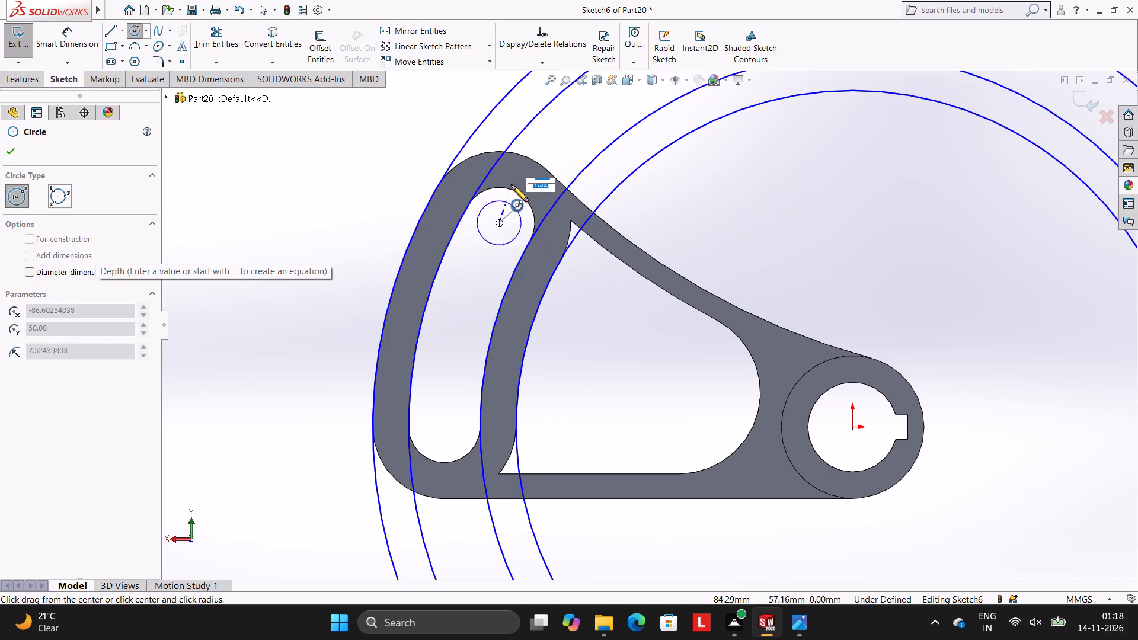
left_click(521, 156)
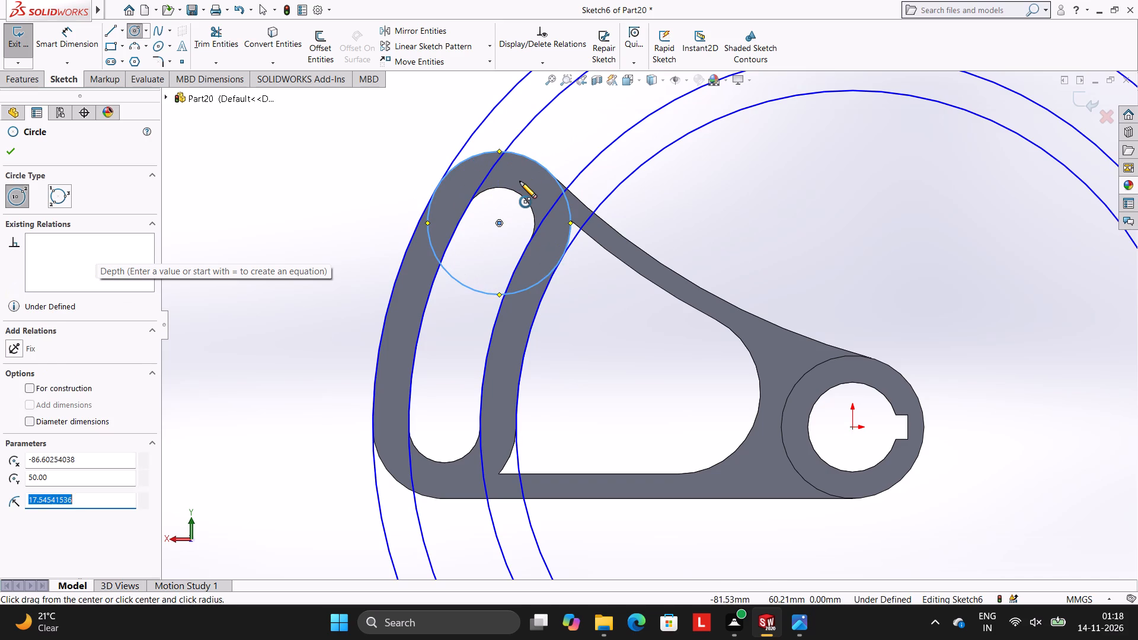
key("Escape")
key("Escape")
key("Escape")
left_click(137, 27)
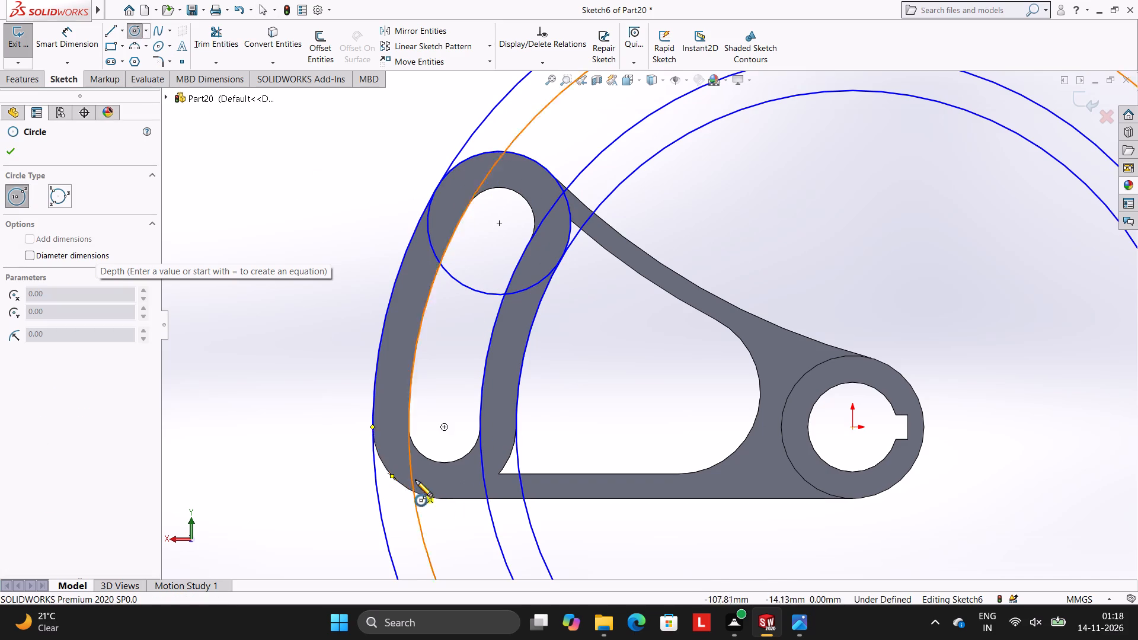
left_click(443, 426)
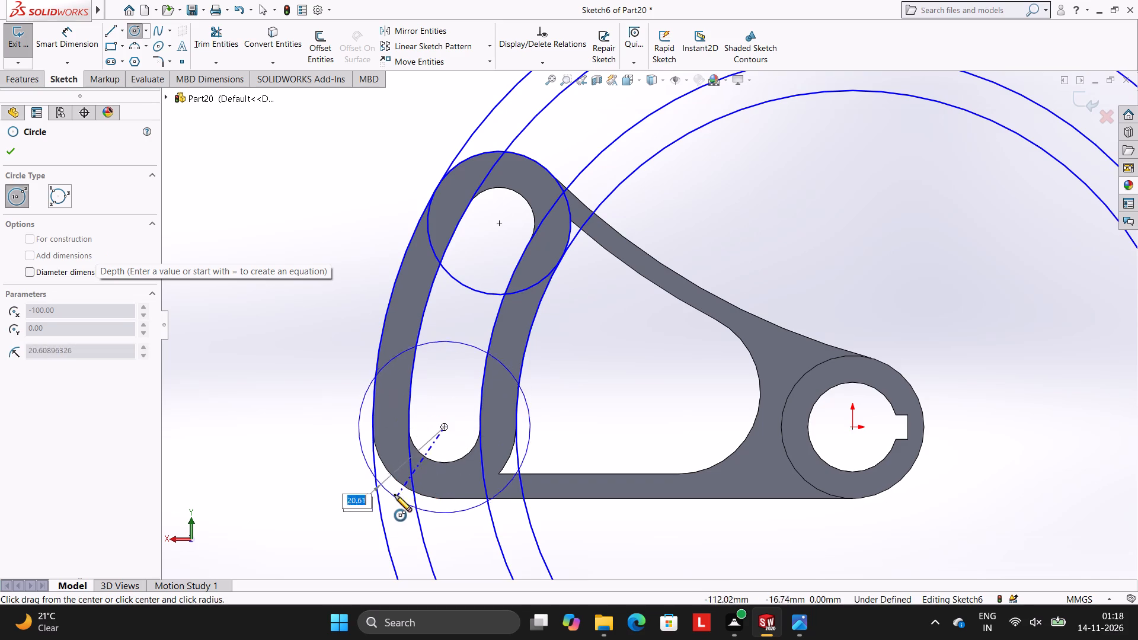
left_click(394, 479)
key("Escape")
key("Escape")
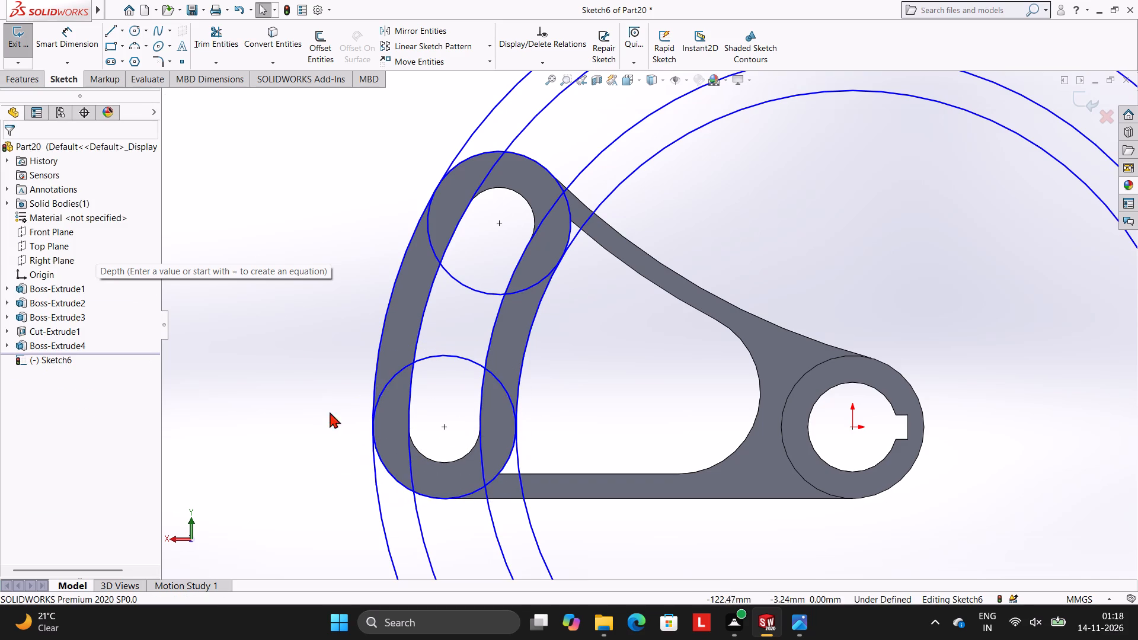
Sketch a circle concentric with the arm's upper end, matching the slot's rounded upper end.
left_click(130, 31)
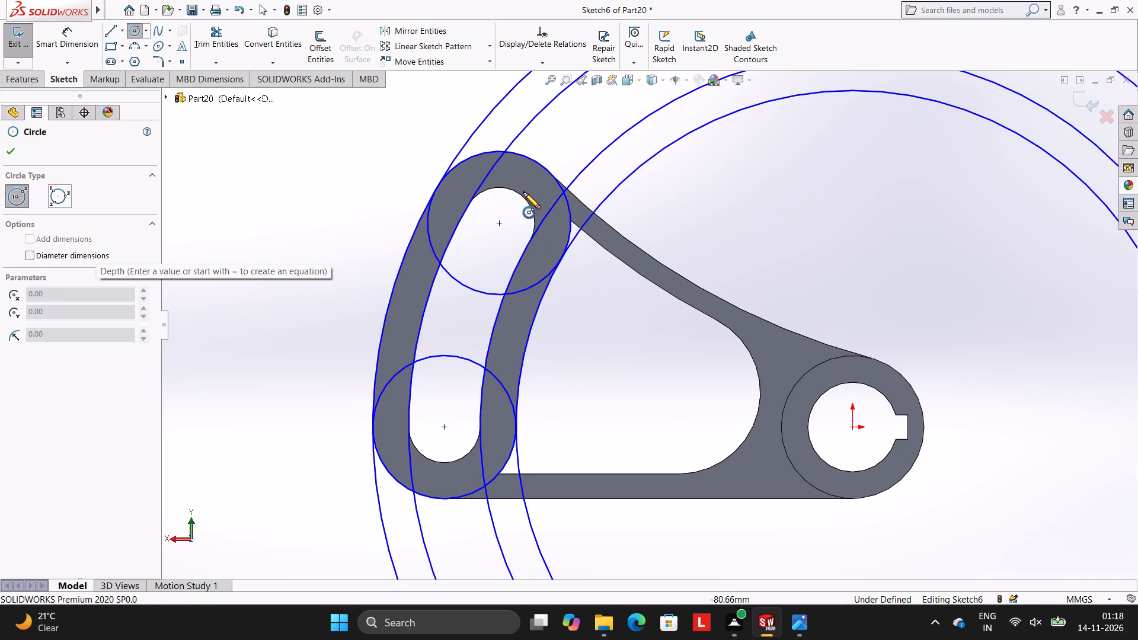
left_click(498, 225)
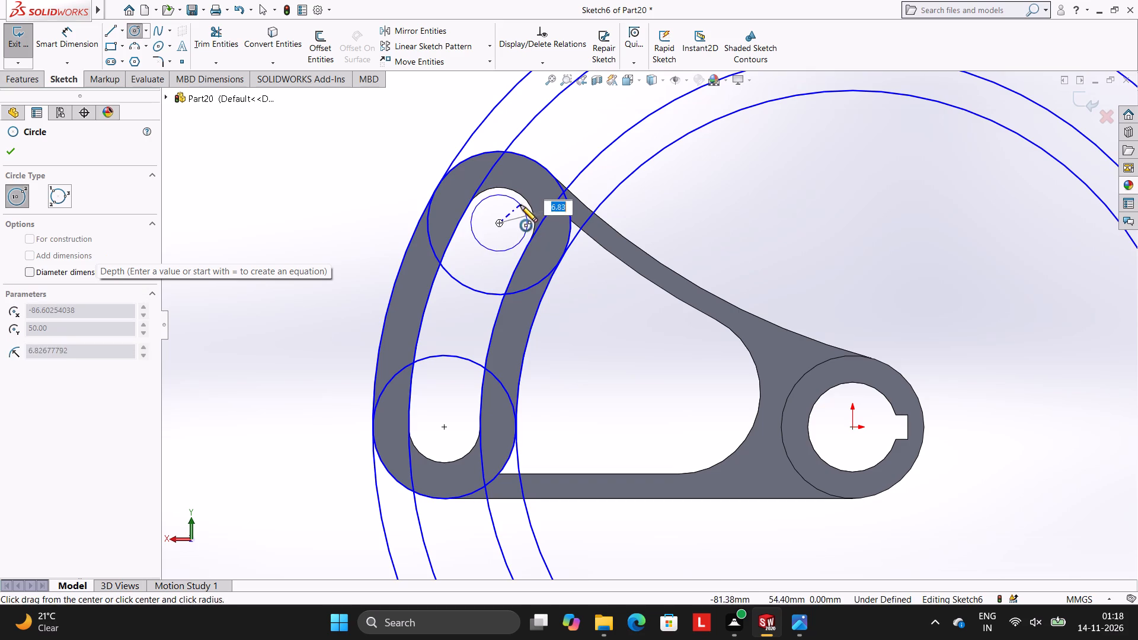
left_click(526, 201)
key("Escape")
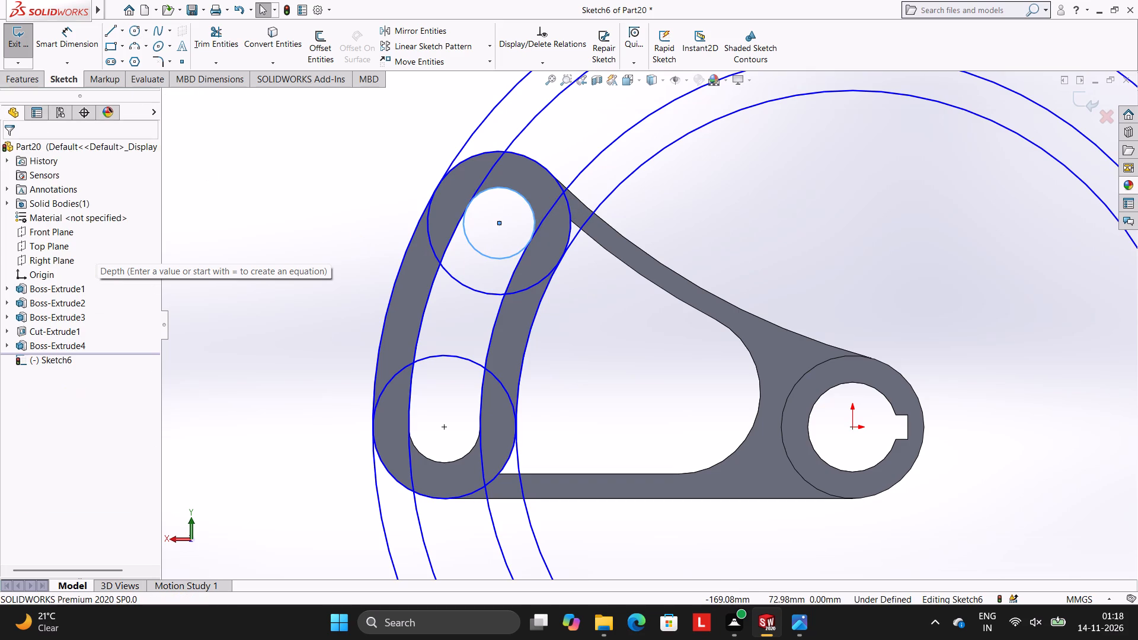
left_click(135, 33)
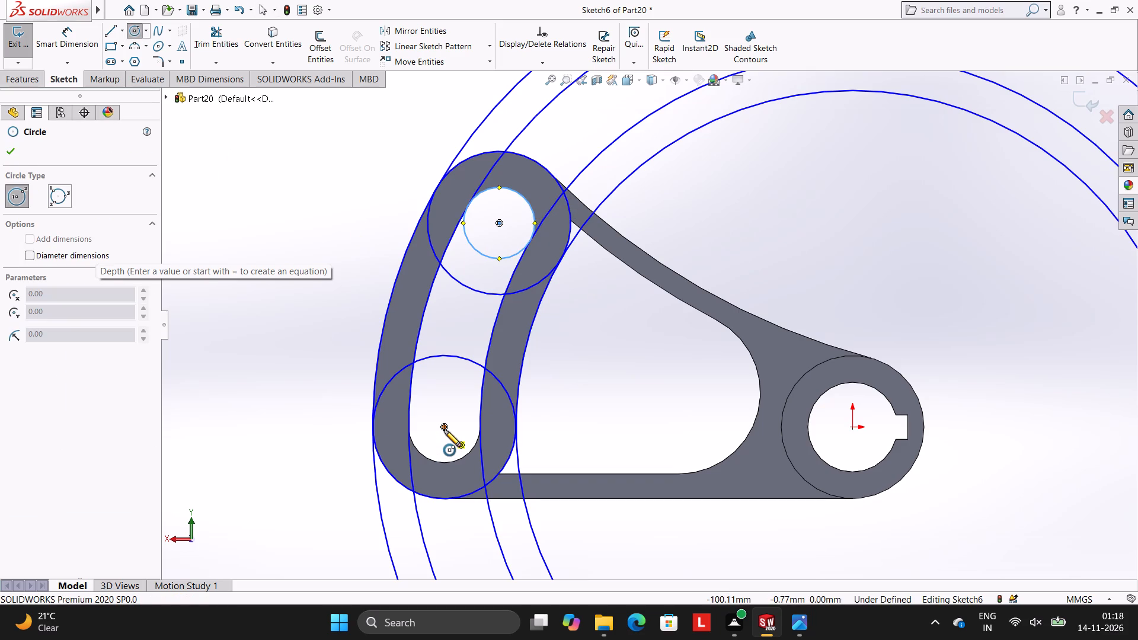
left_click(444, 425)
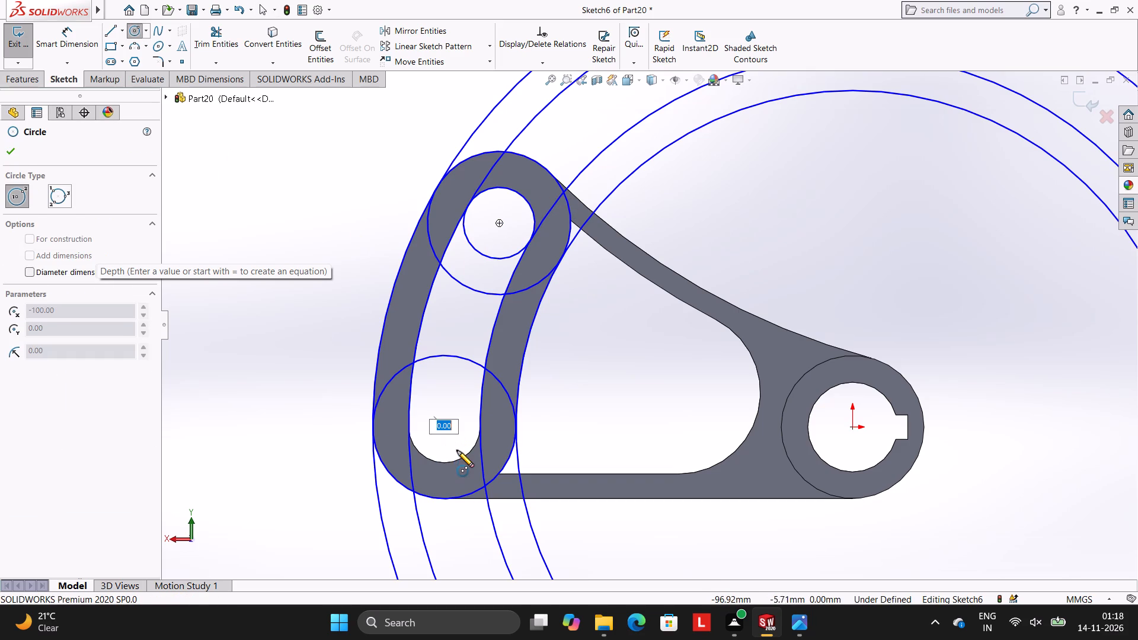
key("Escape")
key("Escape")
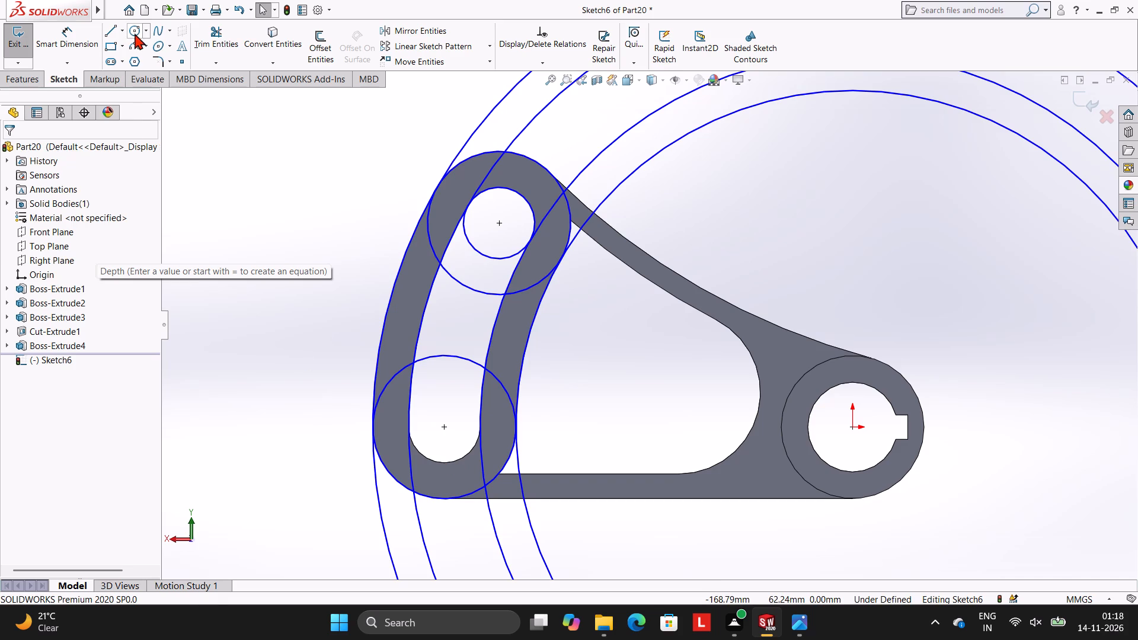
Sketch a circle of about 8.75 mm radius at the slot's lower end centre, matching its rounded end.
left_click(135, 33)
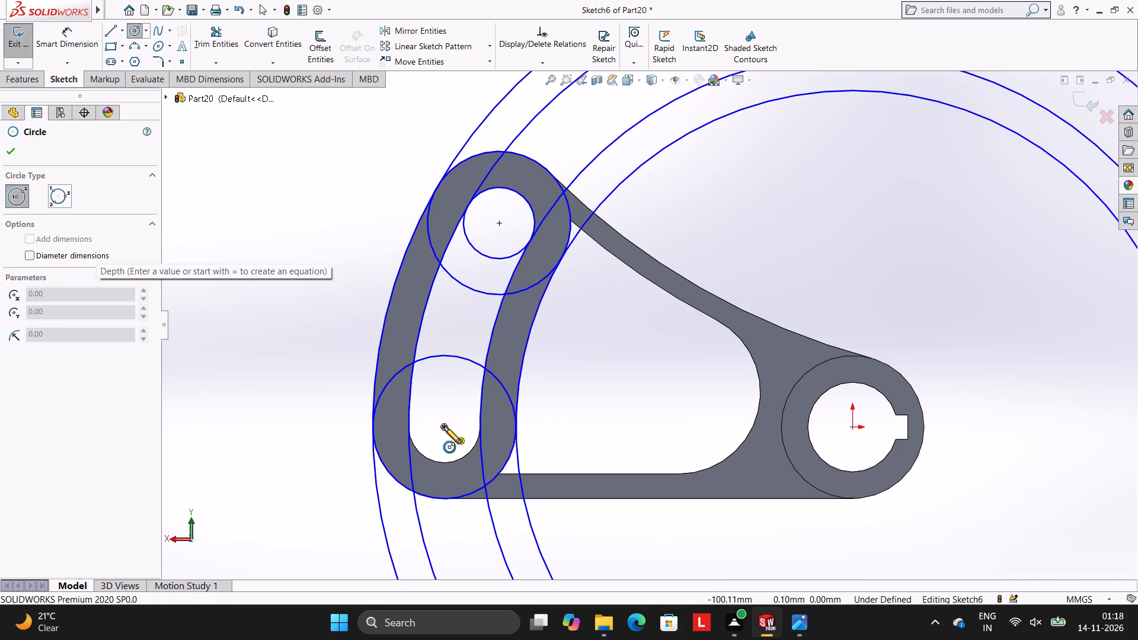
left_click(444, 427)
left_click(450, 461)
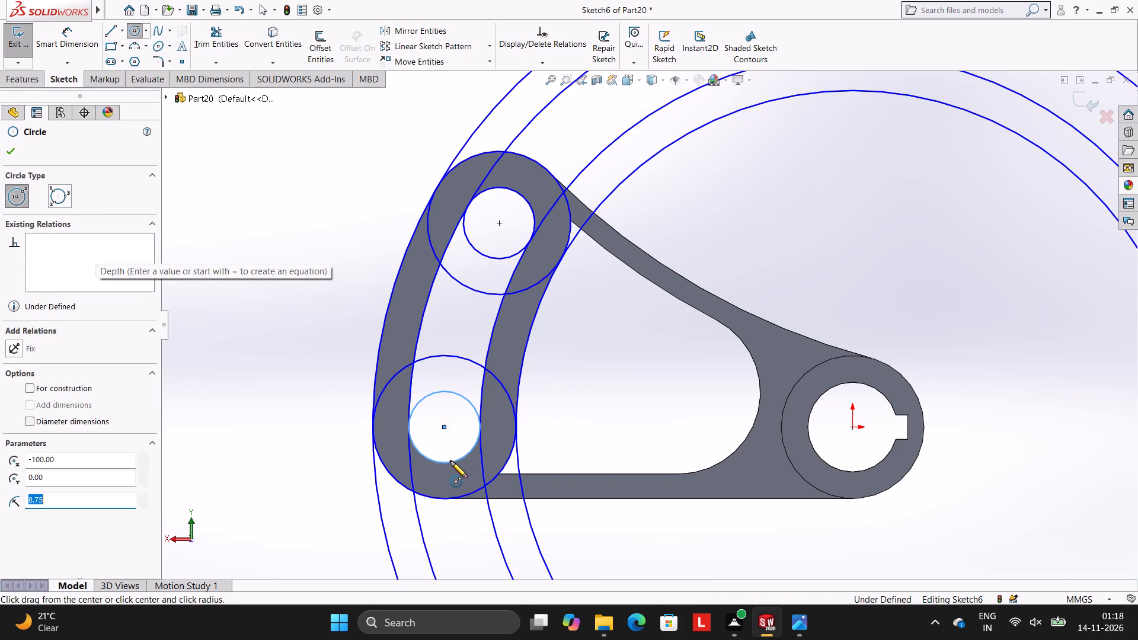
key("Escape")
key("Escape")
key("Escape")
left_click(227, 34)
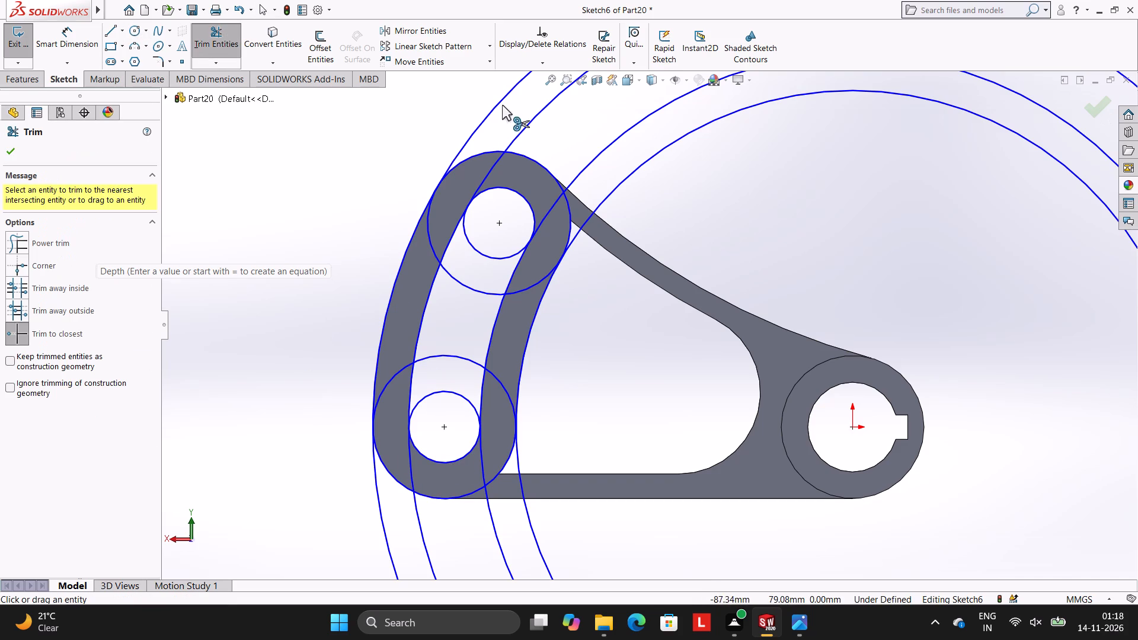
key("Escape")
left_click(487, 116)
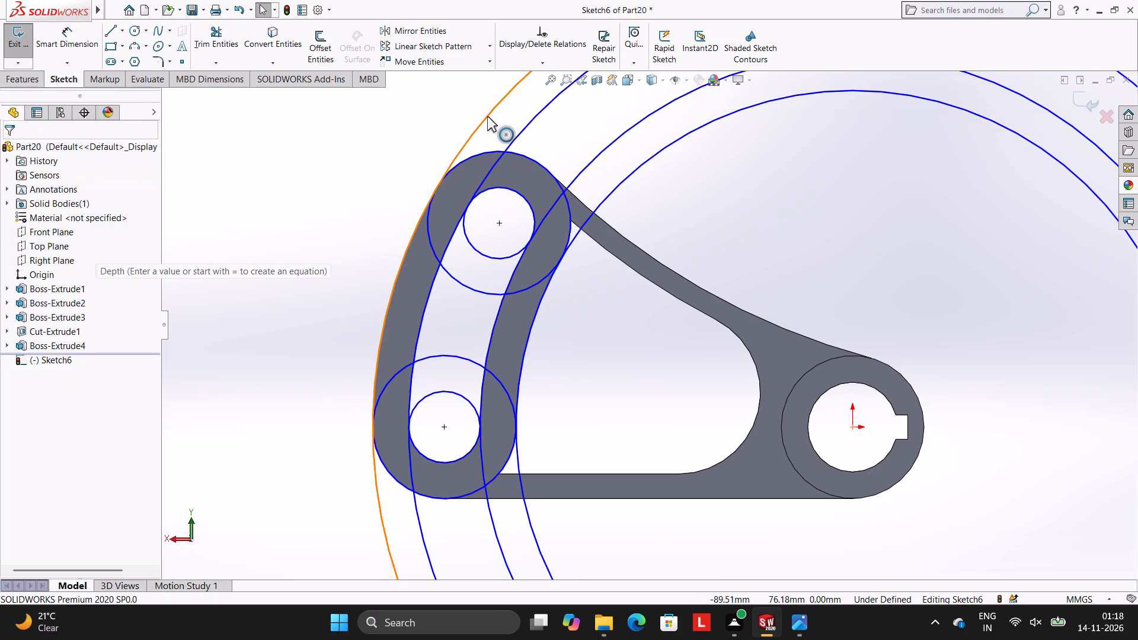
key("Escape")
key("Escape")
Trim the four large origin-centred circles so only their arcs along the slotted arm remain, removing the portions outside the arm.
left_click(235, 38)
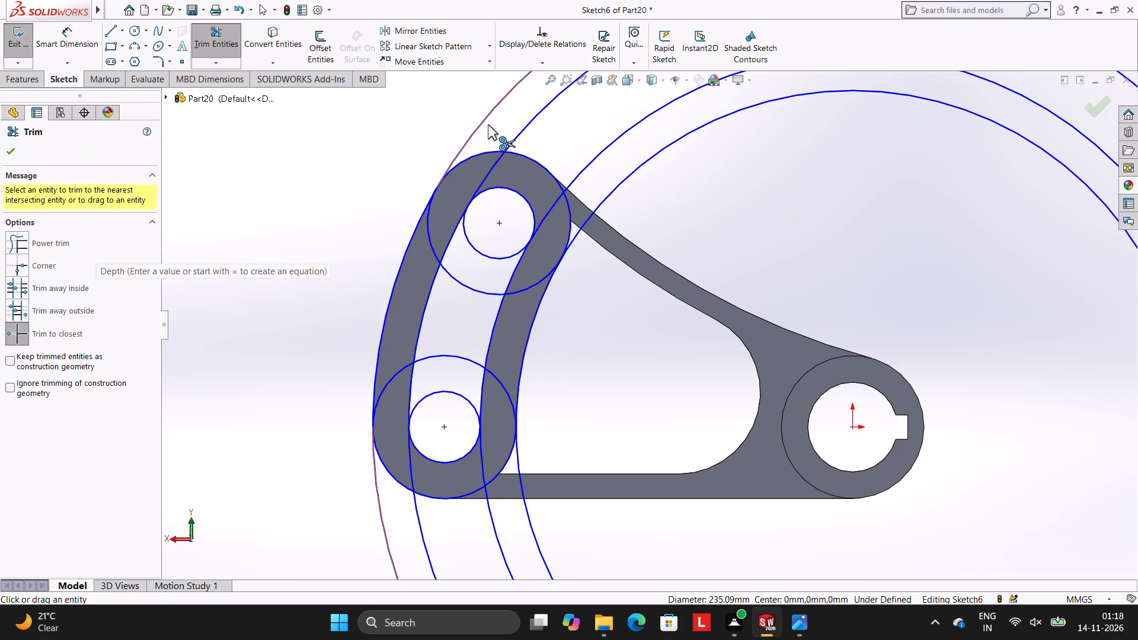
left_click(485, 119)
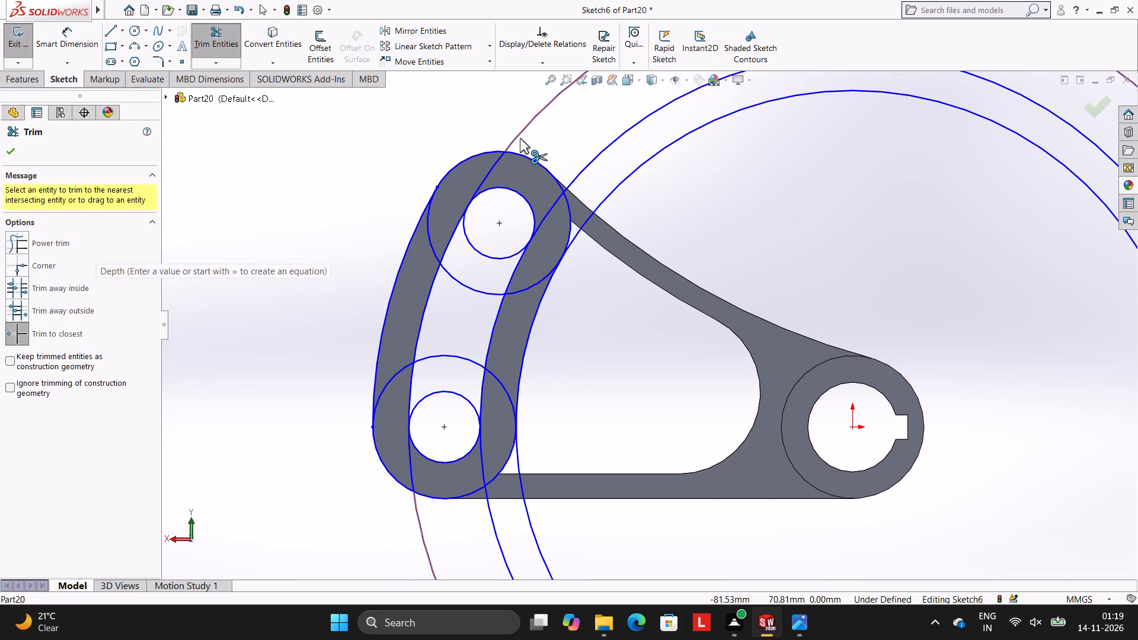
left_click(520, 138)
left_click(603, 151)
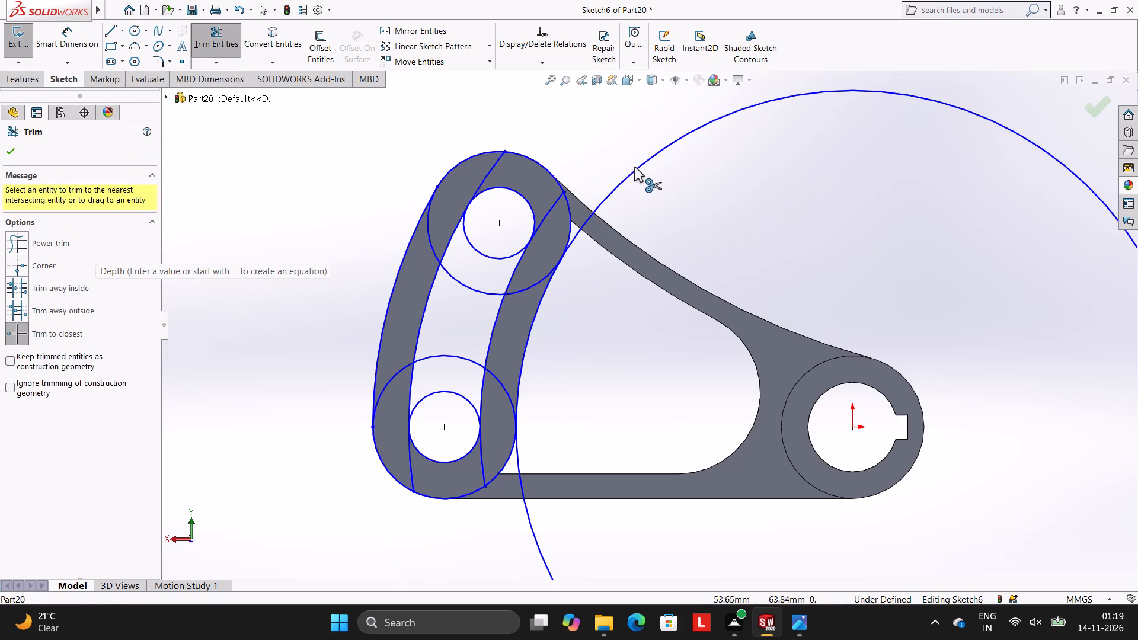
left_click(638, 167)
key("Escape")
key("Escape")
Trim the two slot-edge arc ends that extend past the slot's upper end into the arm's rounded top.
left_click(218, 28)
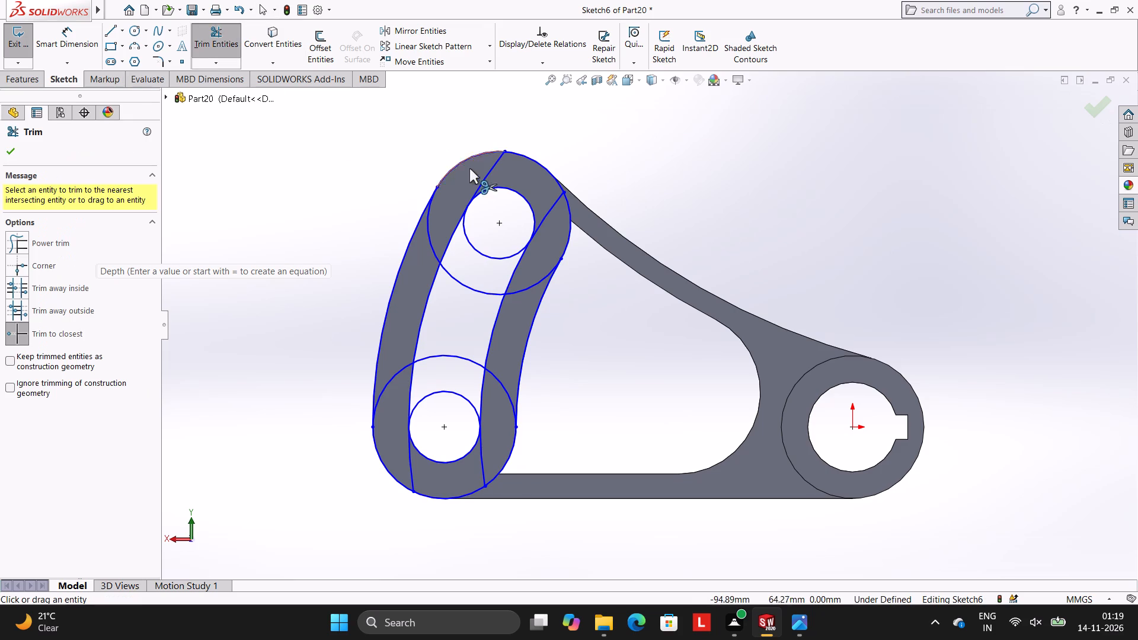
left_click(490, 171)
left_click(552, 210)
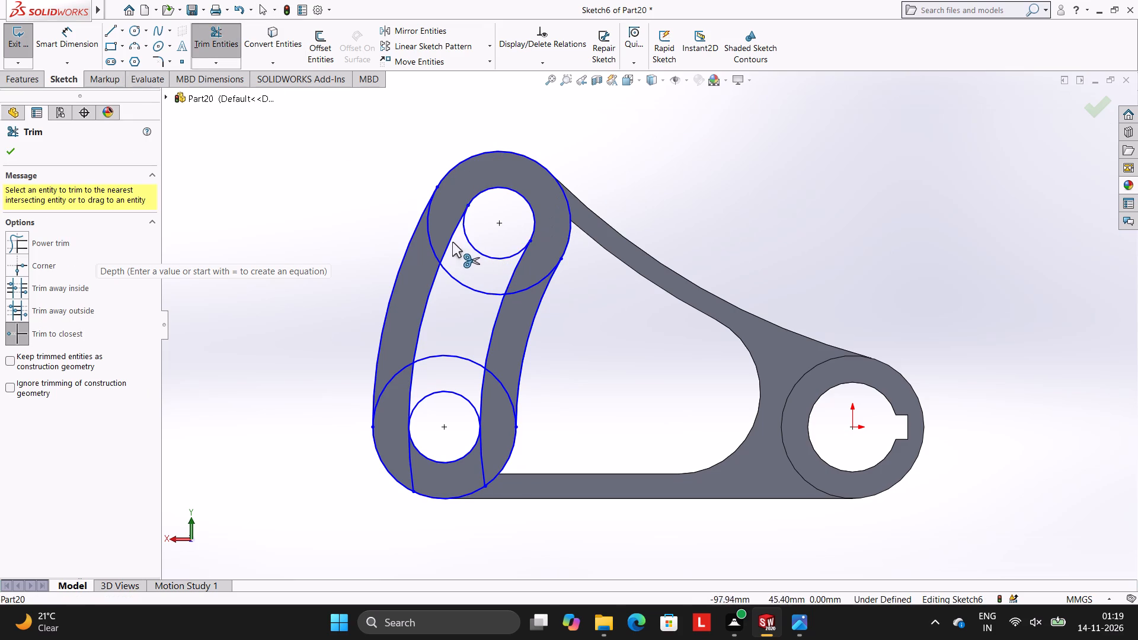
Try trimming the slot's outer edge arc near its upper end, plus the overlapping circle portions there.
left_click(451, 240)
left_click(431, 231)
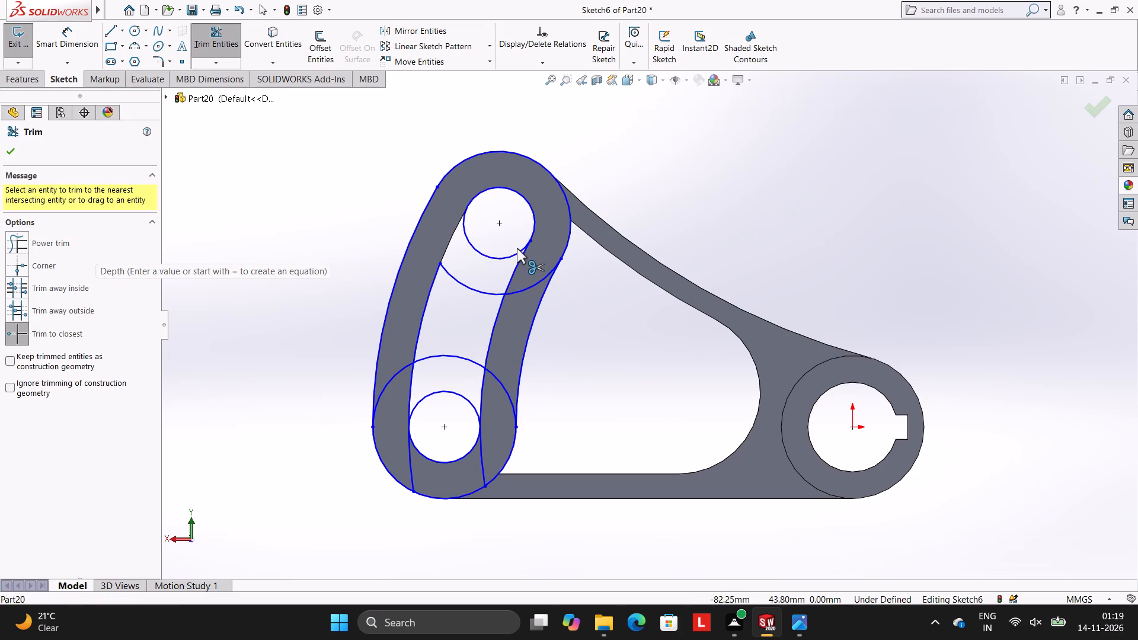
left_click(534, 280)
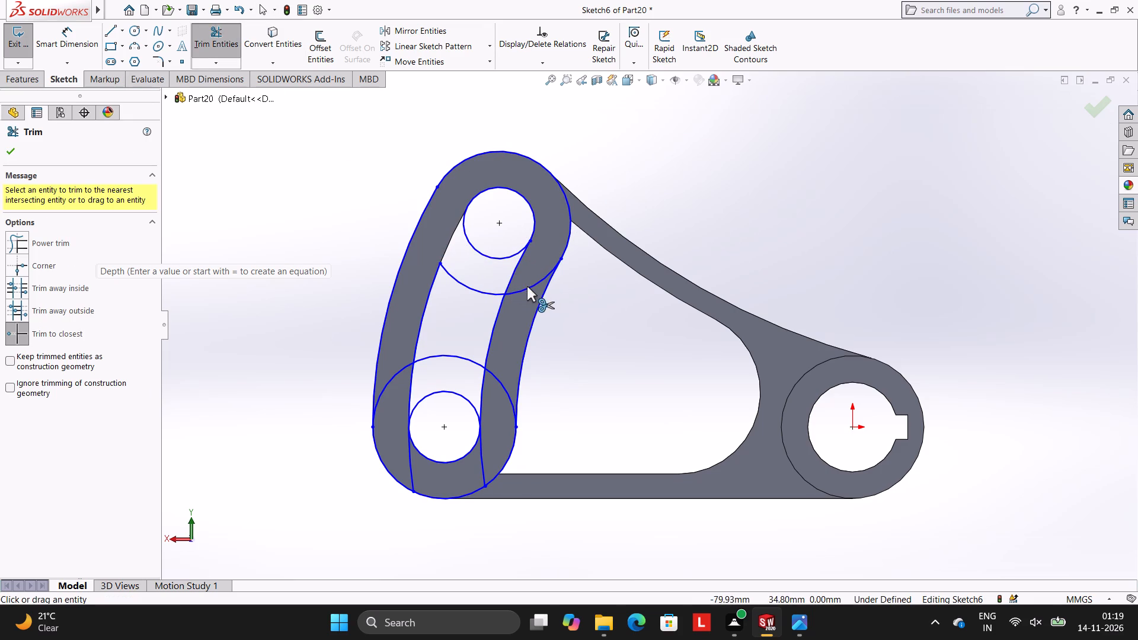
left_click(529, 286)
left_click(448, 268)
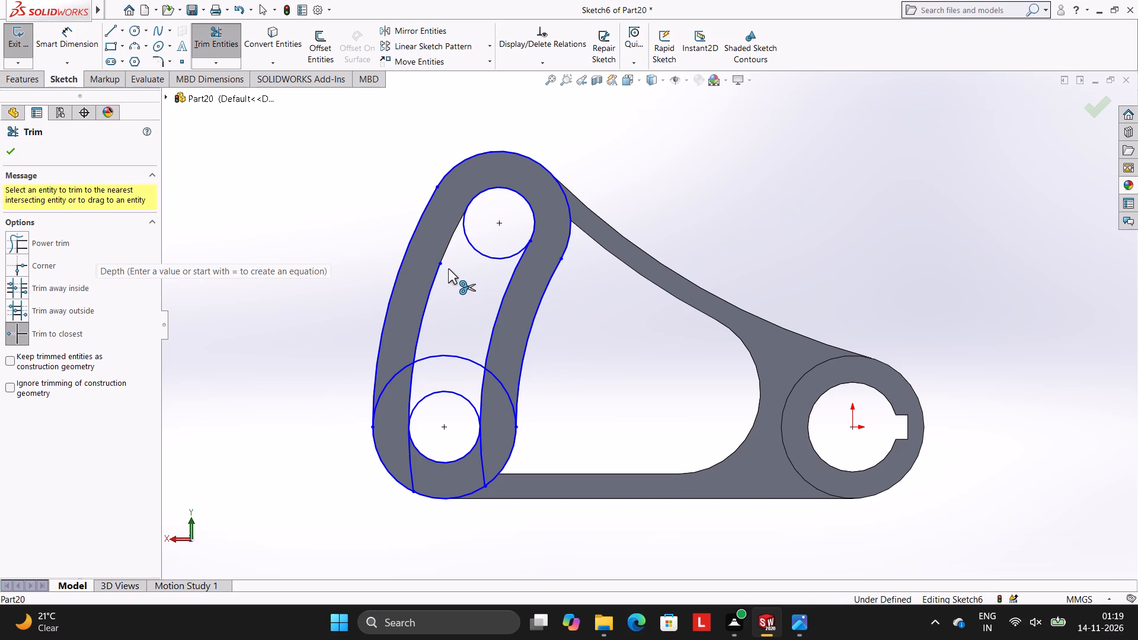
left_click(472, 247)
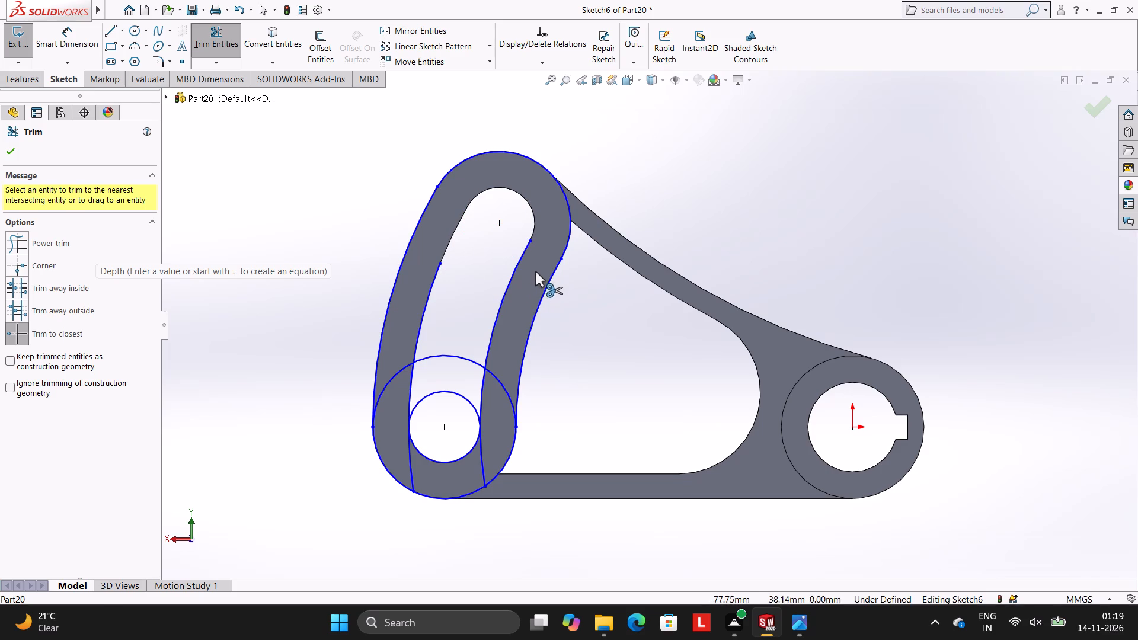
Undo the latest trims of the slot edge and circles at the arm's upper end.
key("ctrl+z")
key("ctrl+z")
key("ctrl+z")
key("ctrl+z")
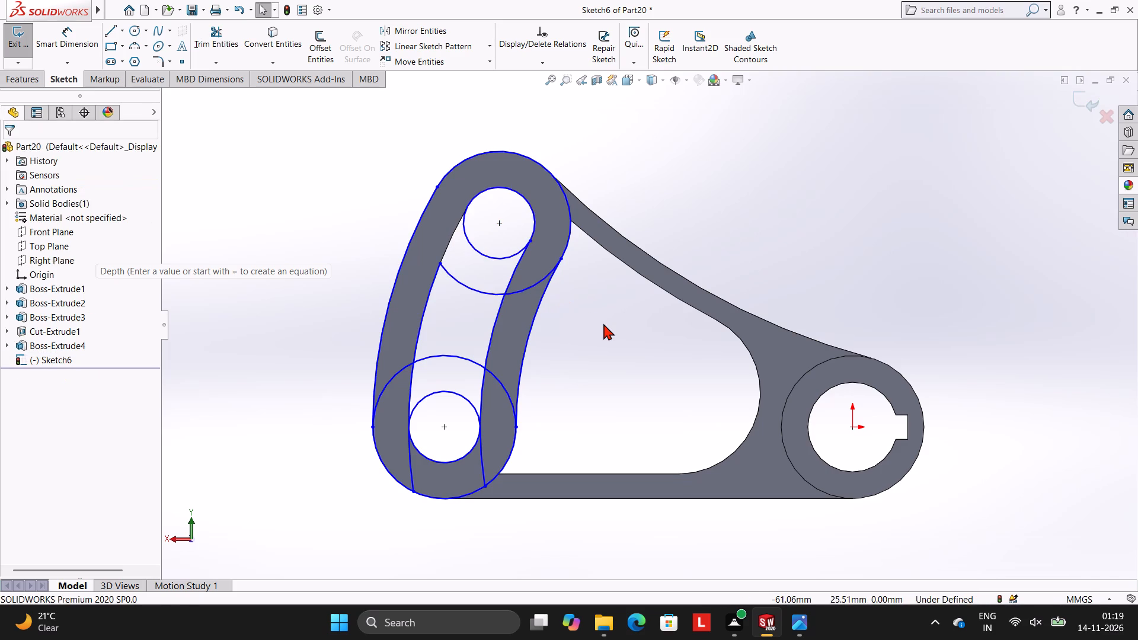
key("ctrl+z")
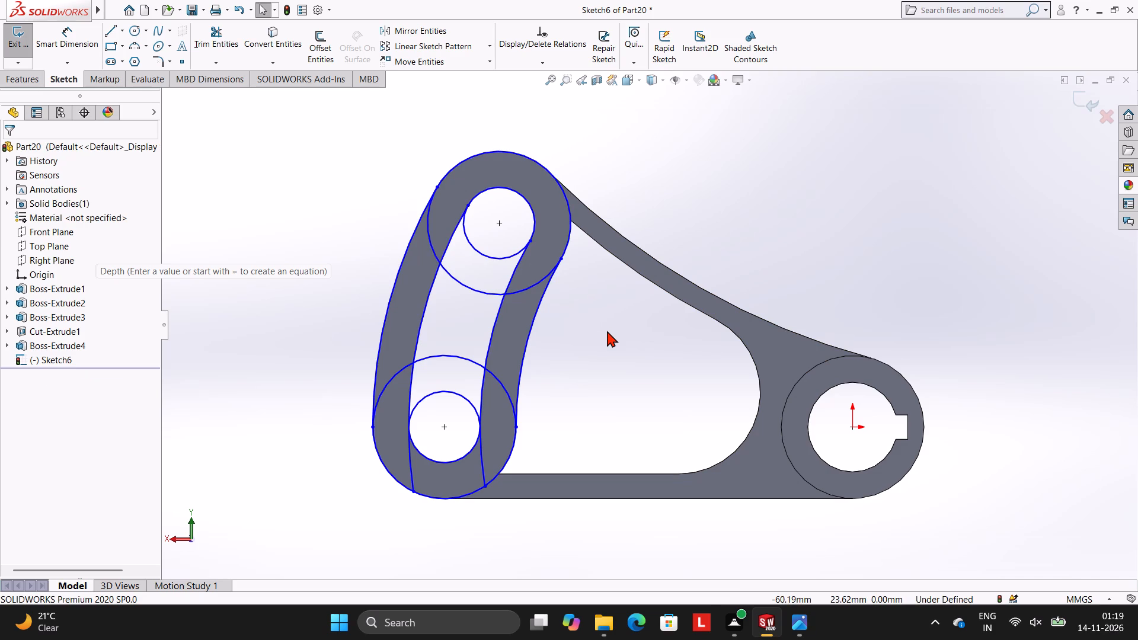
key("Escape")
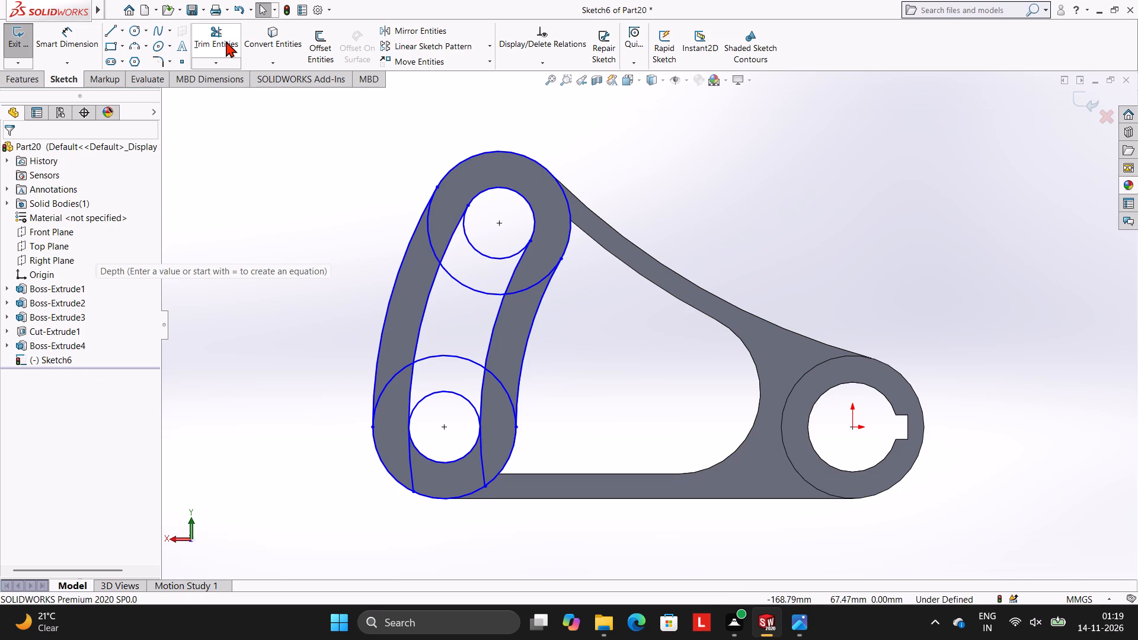
Trim the lower portions of both circles at the arm's upper end, leaving only the rounded outer and slot ends.
left_click(223, 41)
left_click(430, 238)
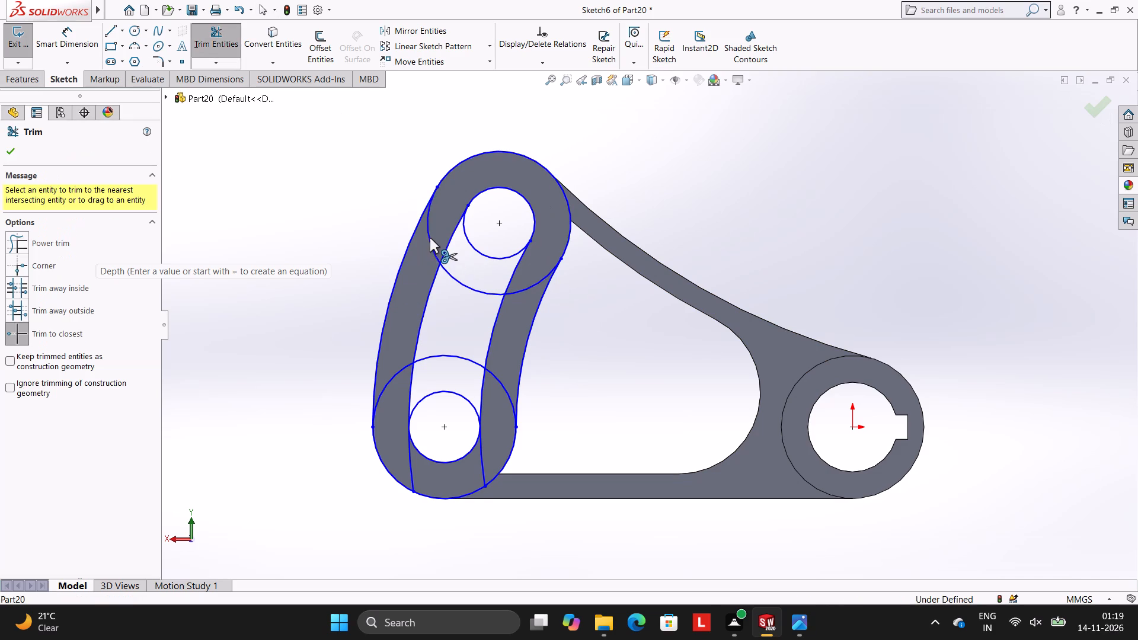
left_click(459, 279)
left_click(475, 249)
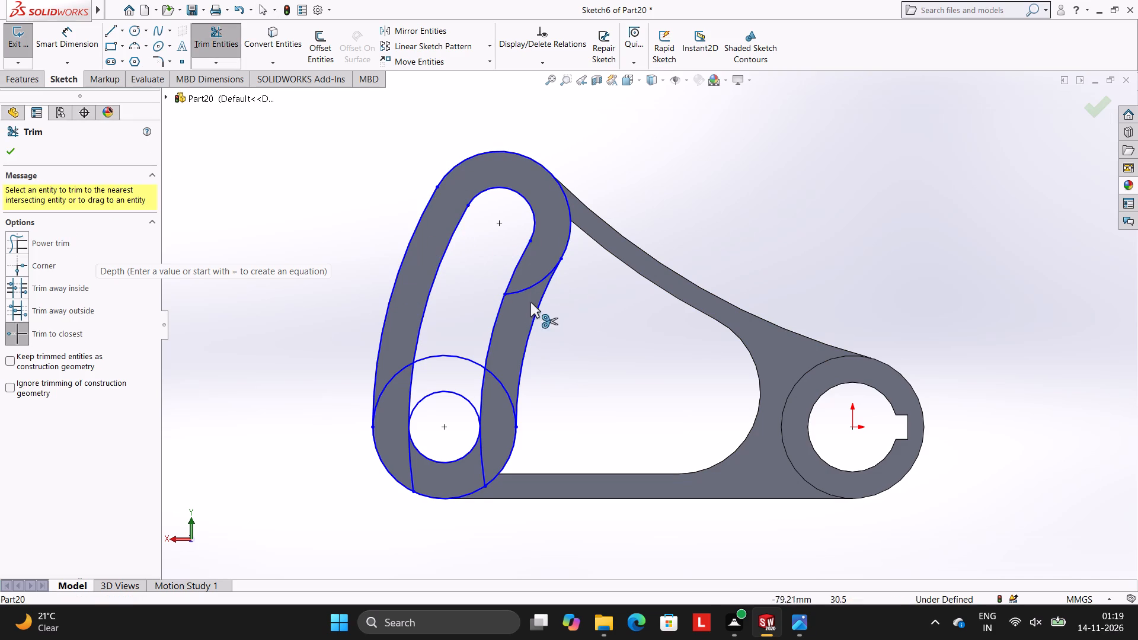
left_click(528, 292)
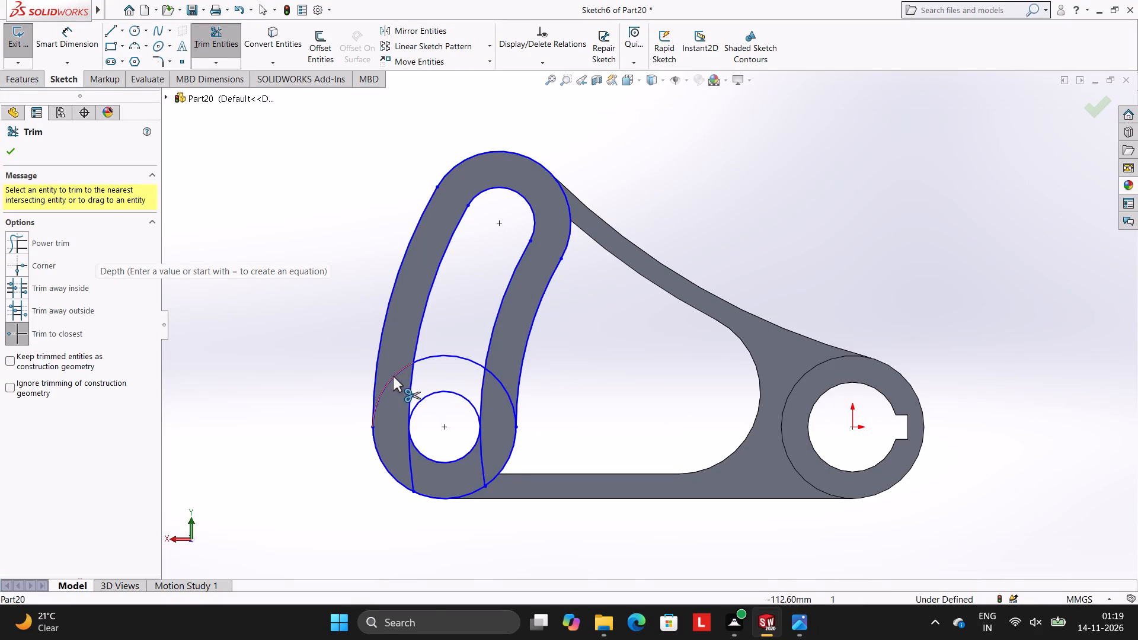
Trim the upper portions of both lower-end circles and the slot-edge arcs extending below the slot, leaving closed outer and slot outlines.
left_click(393, 376)
left_click(434, 354)
left_click(497, 373)
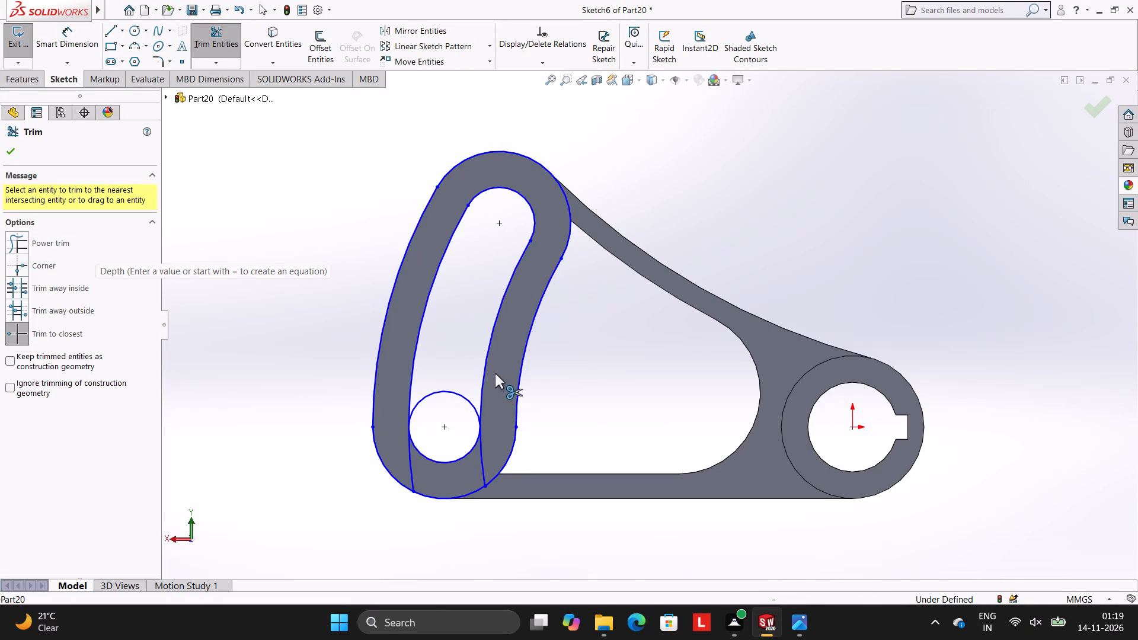
left_click(484, 456)
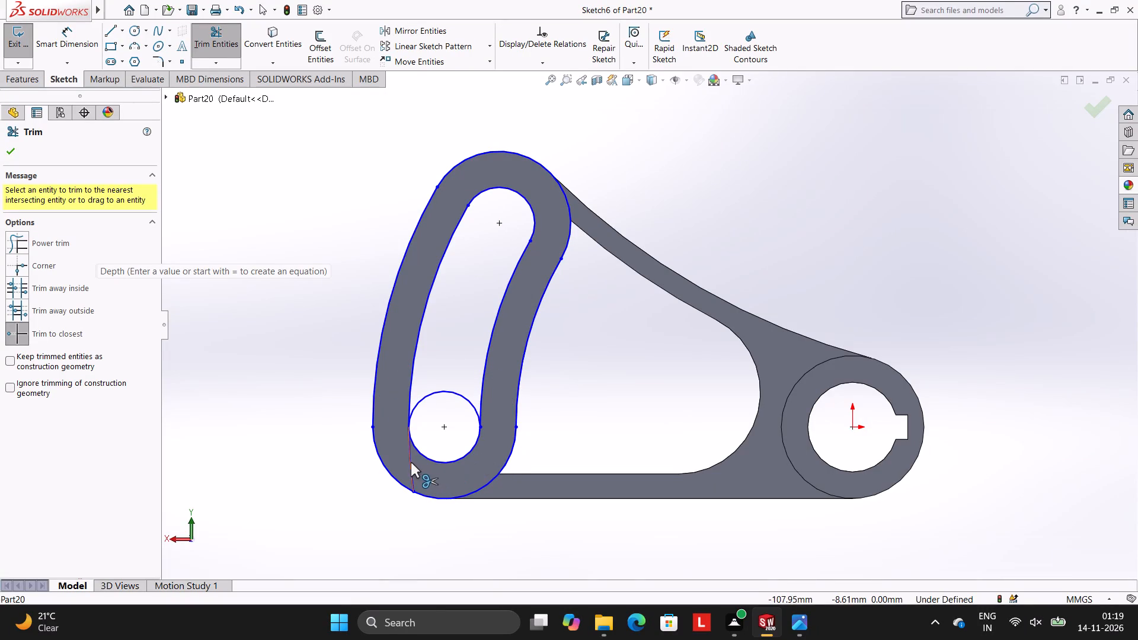
left_click(411, 462)
left_click(434, 393)
key("Escape")
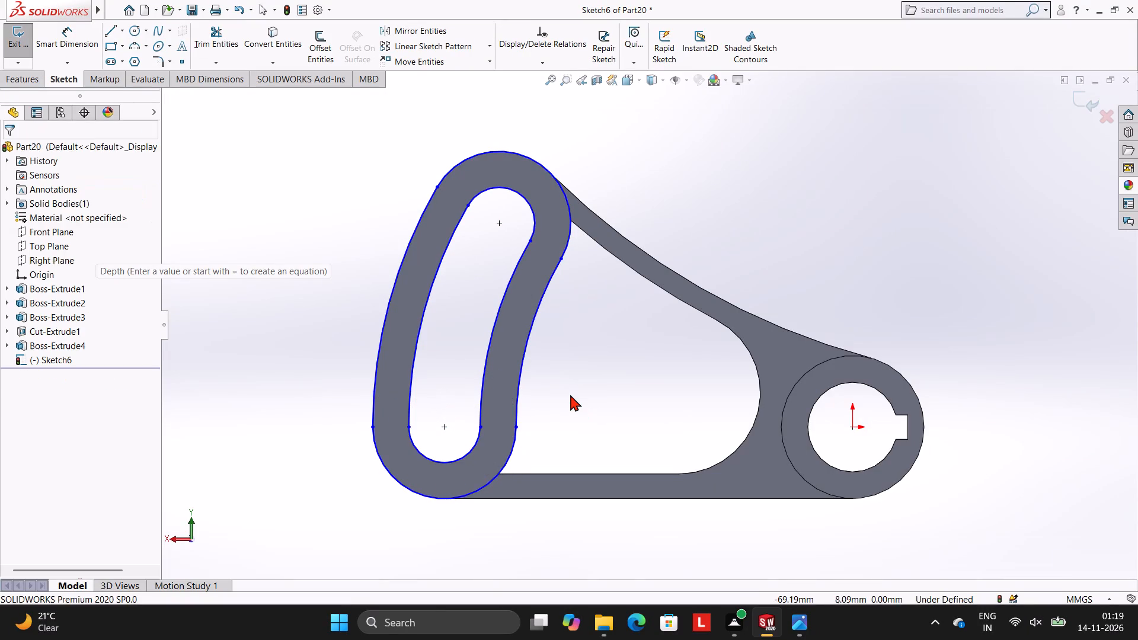
key("Escape")
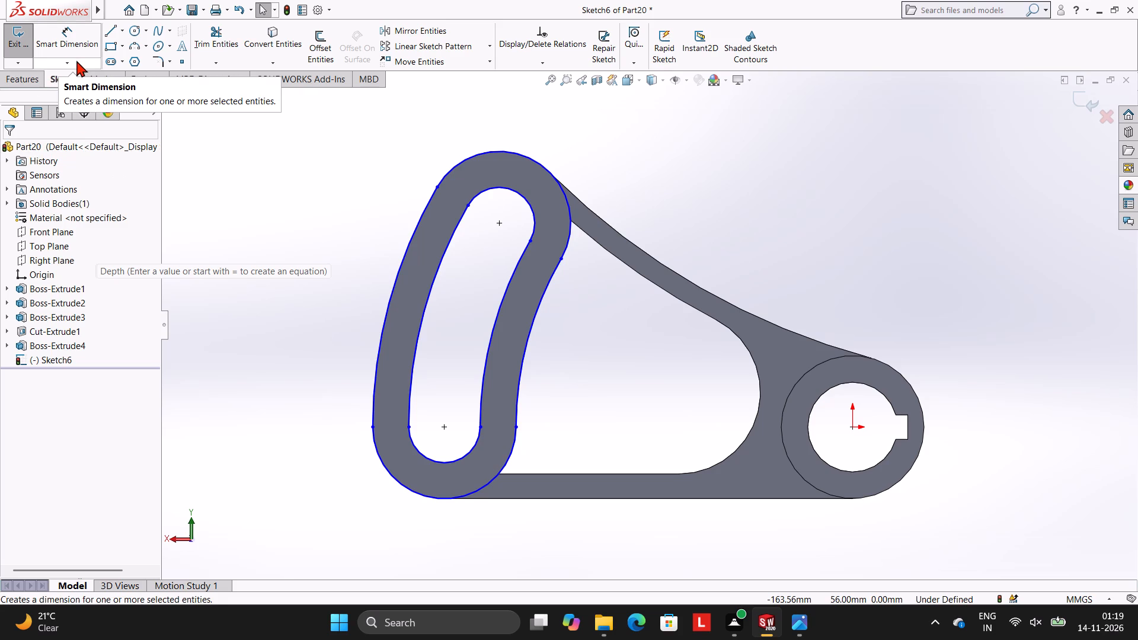
Add radius dimensions to the arm's outer edge arc and the slot's outer edge arc.
left_click(78, 46)
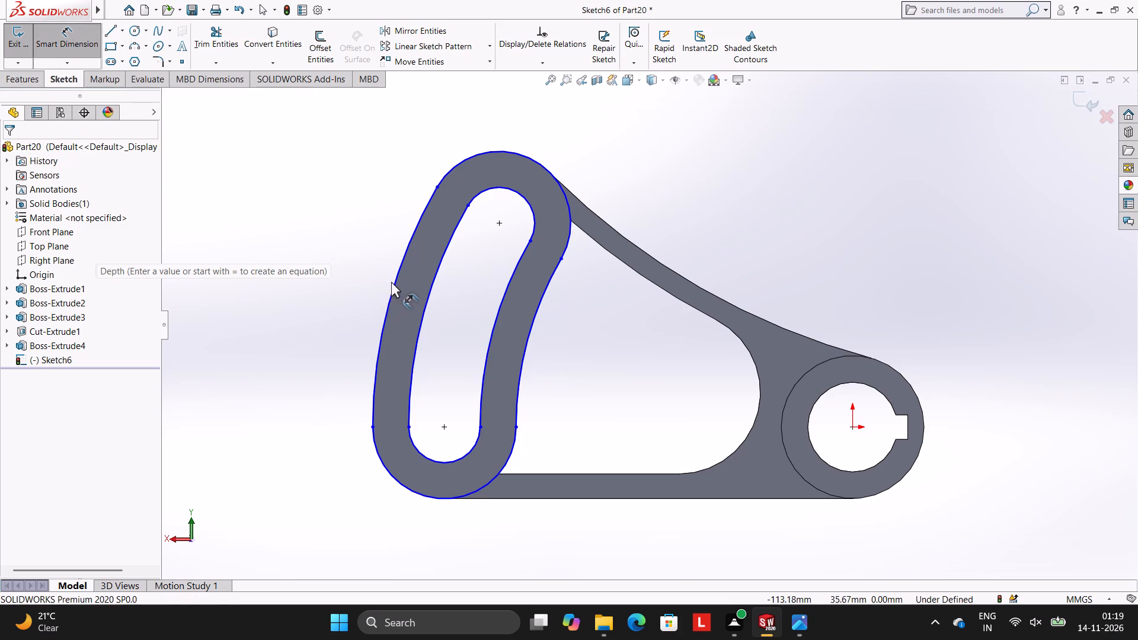
left_click(395, 279)
left_click(321, 206)
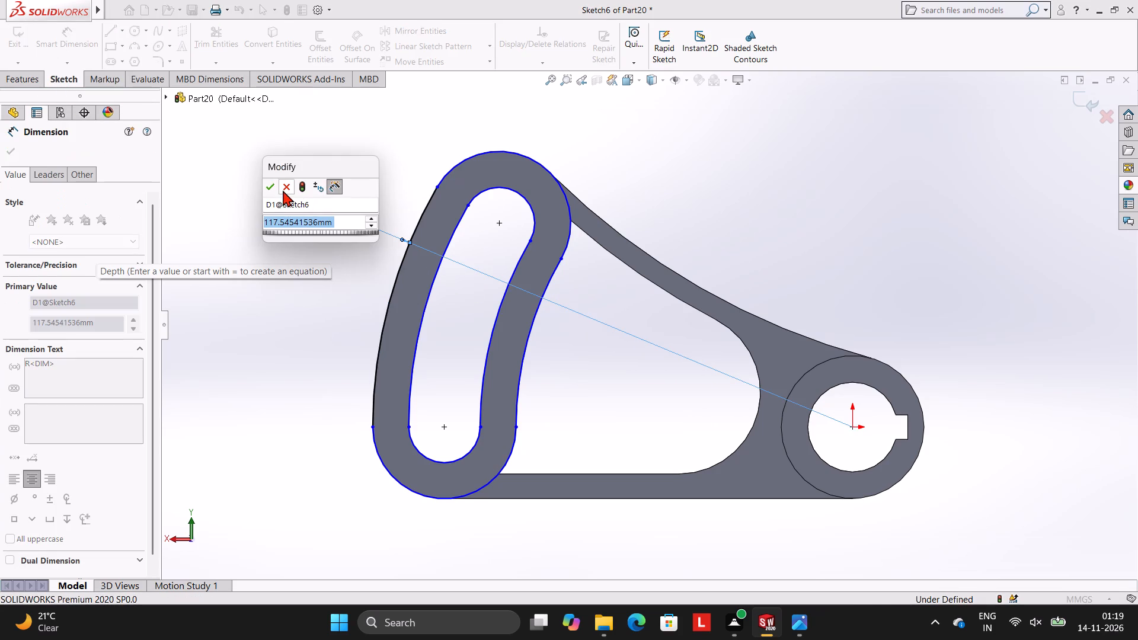
left_click(267, 184)
left_click(252, 155)
left_click(452, 236)
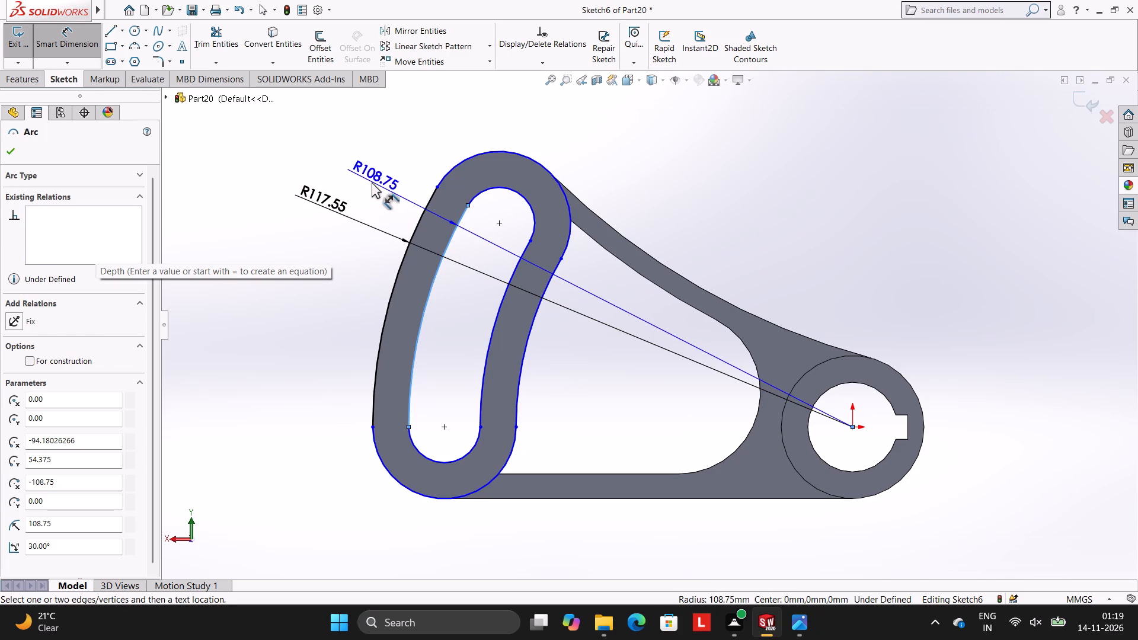
left_click(372, 182)
left_click(325, 163)
left_click(308, 143)
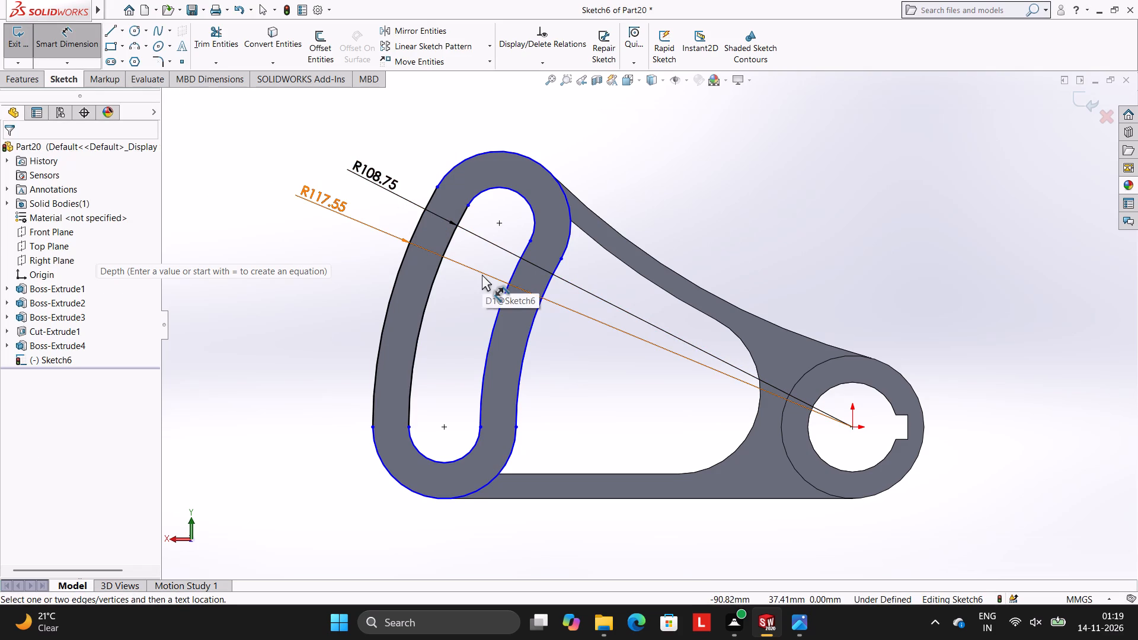
Add radius dimensions to the slot's inner edge arc and the arm's inner edge arc.
left_click(504, 295)
left_click(338, 246)
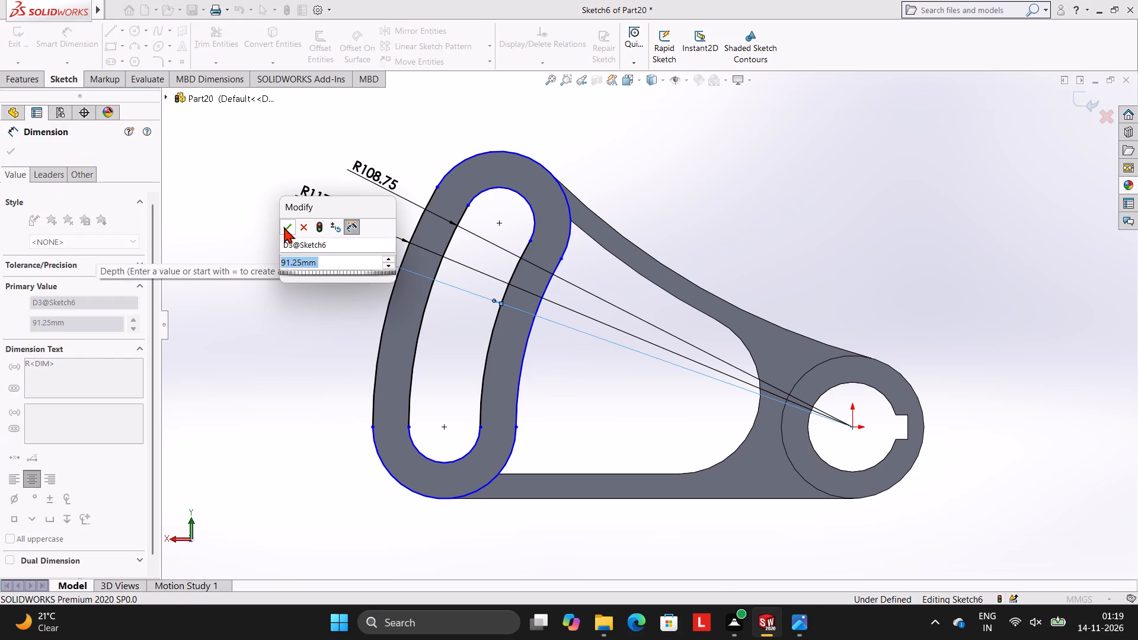
left_click(283, 227)
left_click(257, 184)
left_click(529, 324)
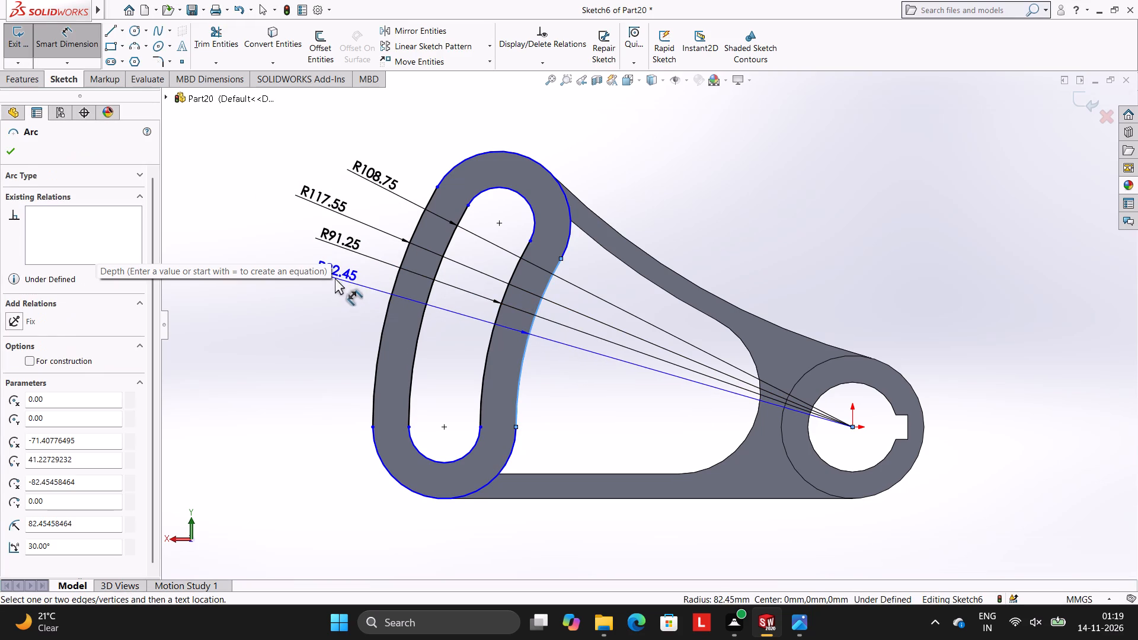
left_click(335, 278)
left_click(286, 253)
left_click(270, 224)
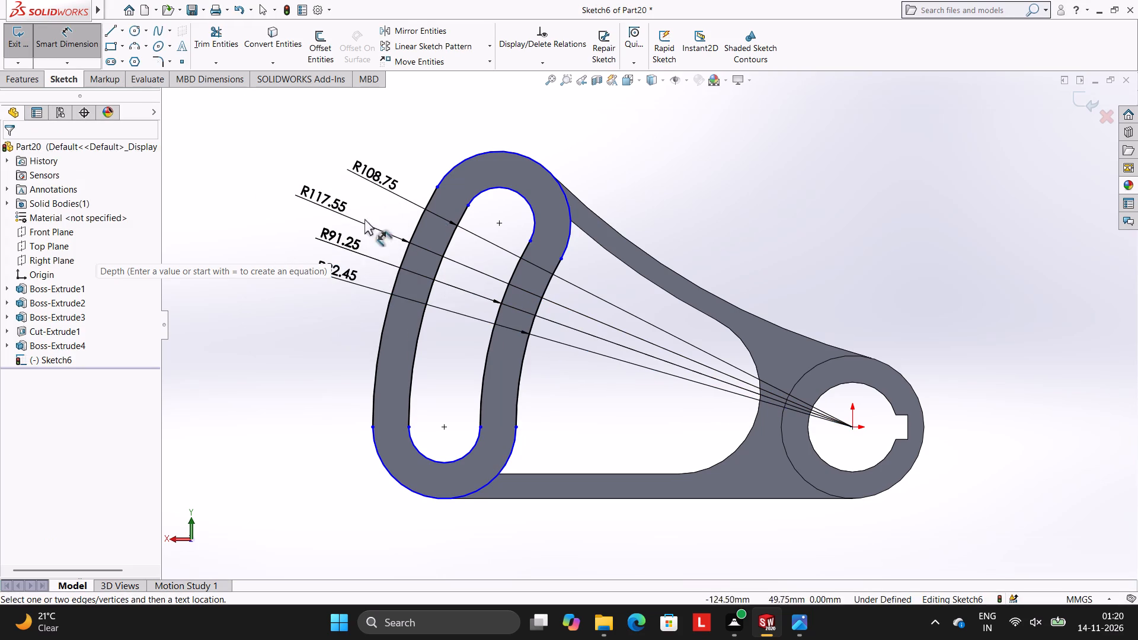
Add radius dimensions to the arm's rounded upper end and the slot's rounded upper end.
left_click(512, 151)
left_click(517, 121)
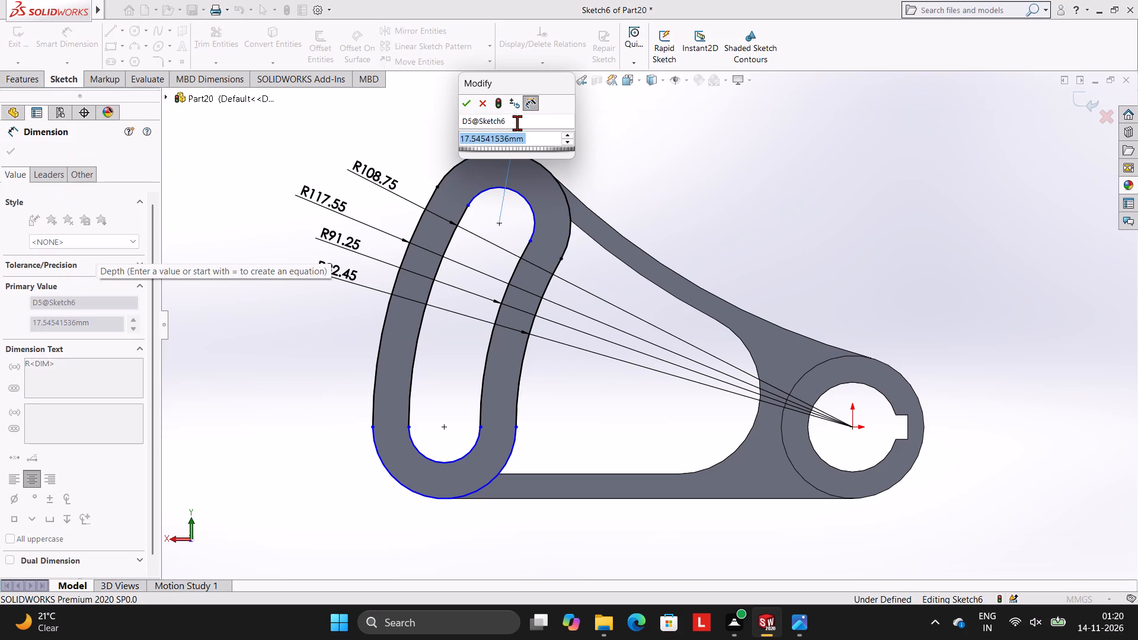
left_click(465, 105)
left_click(623, 146)
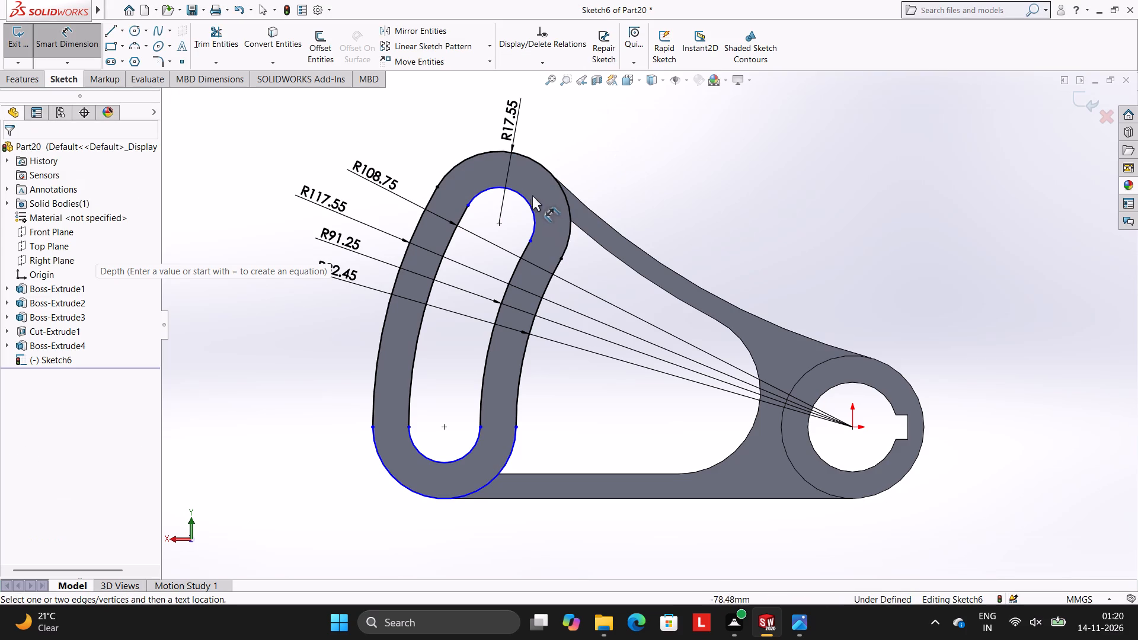
left_click(523, 195)
left_click(597, 132)
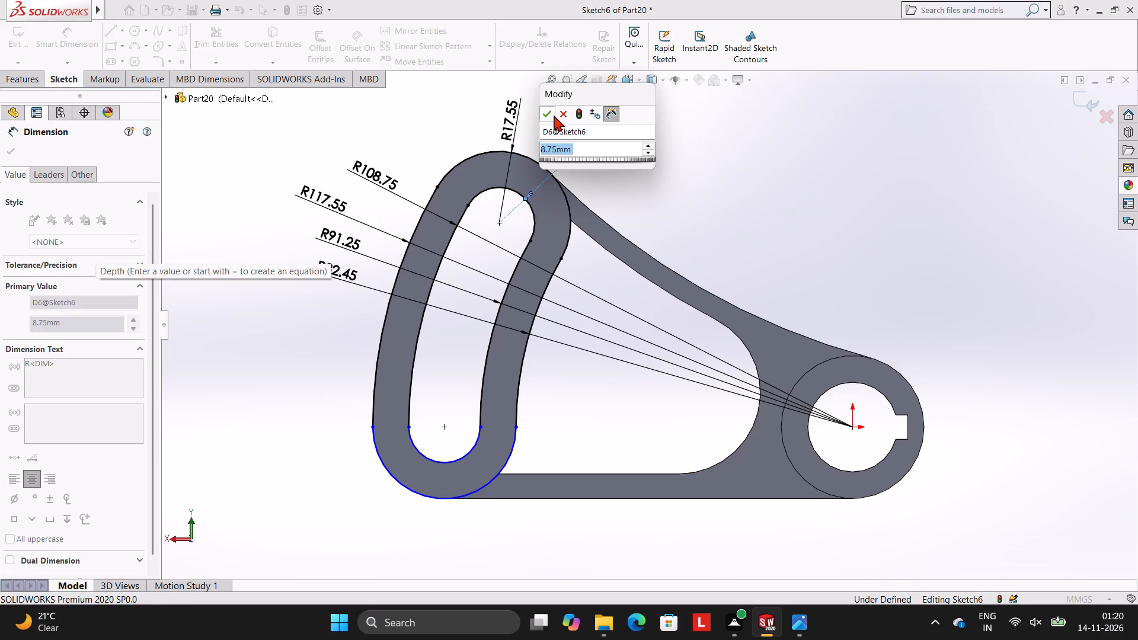
left_click(548, 114)
Add radius dimensions to the arm's rounded lower end and the slot's rounded lower end.
left_click(513, 447)
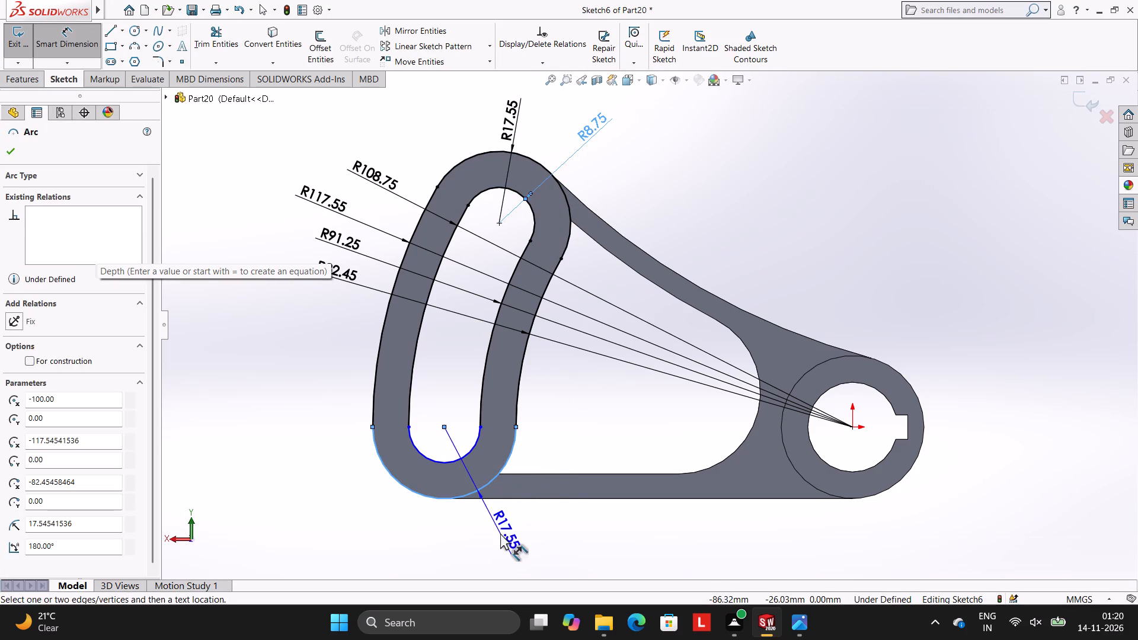
left_click(498, 533)
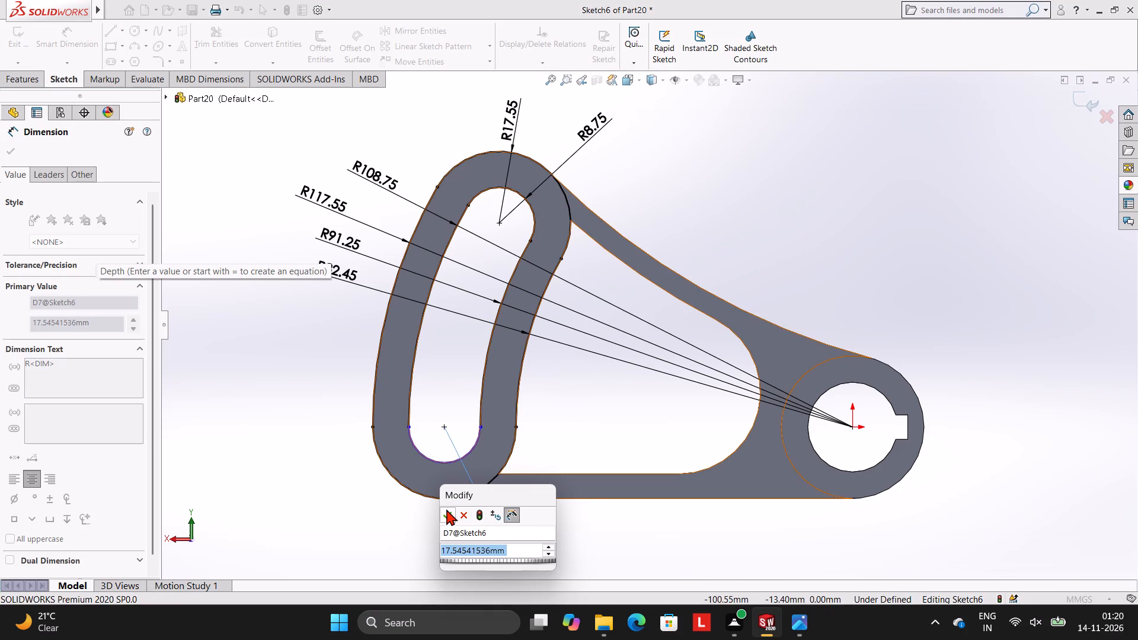
left_click(446, 509)
left_click(433, 462)
left_click(367, 477)
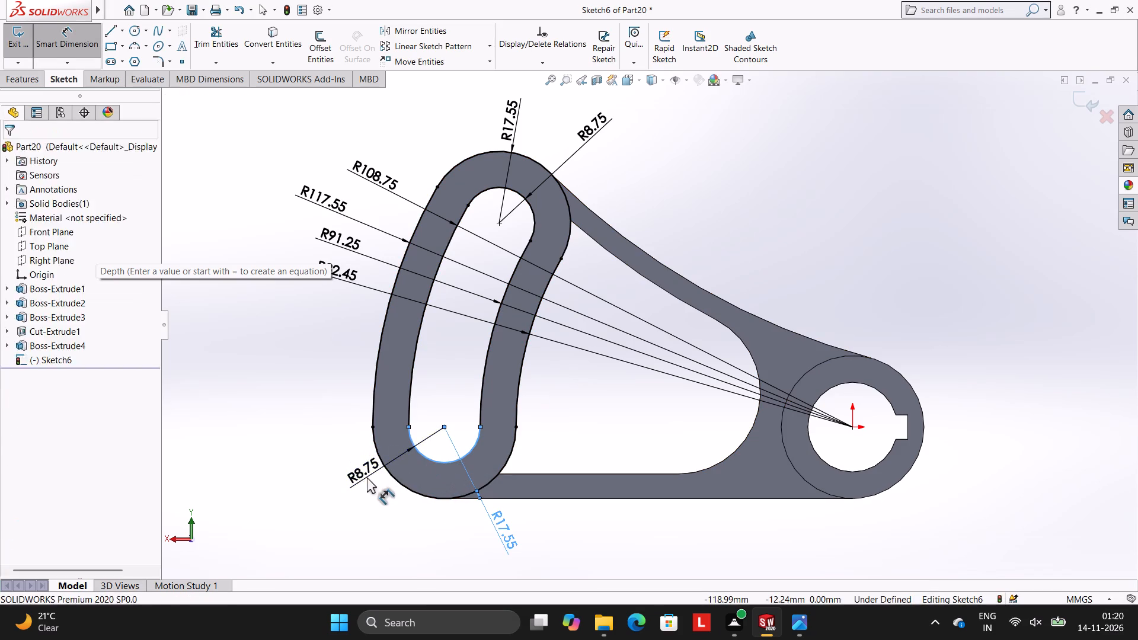
left_click(319, 458)
left_click(288, 388)
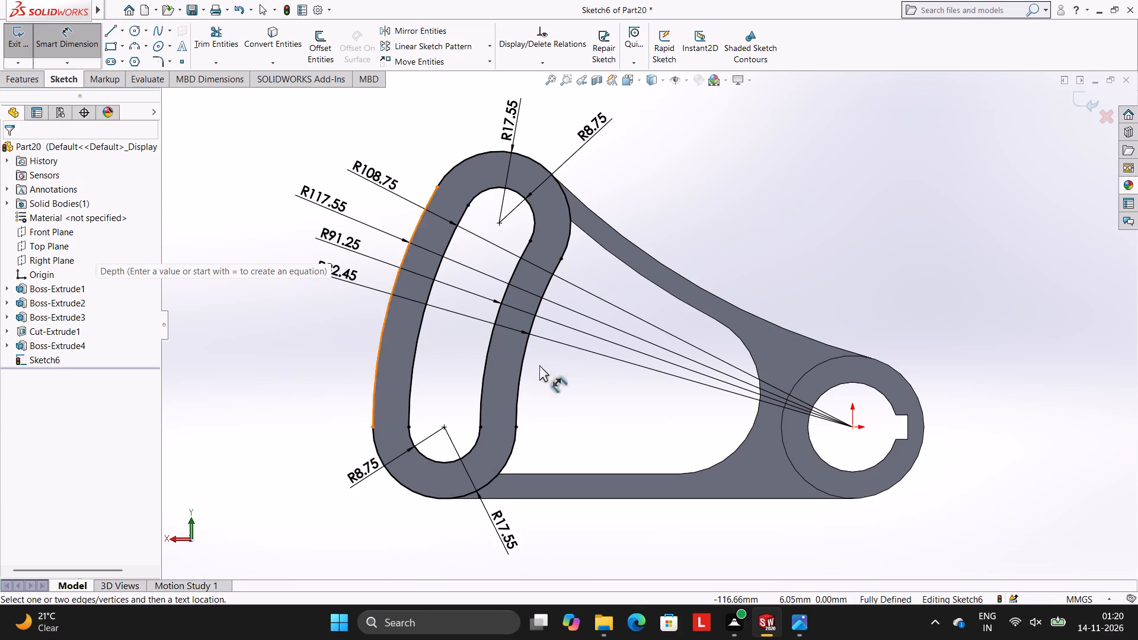
scroll(655, 344, "up", 2)
scroll(746, 342, "up", 2)
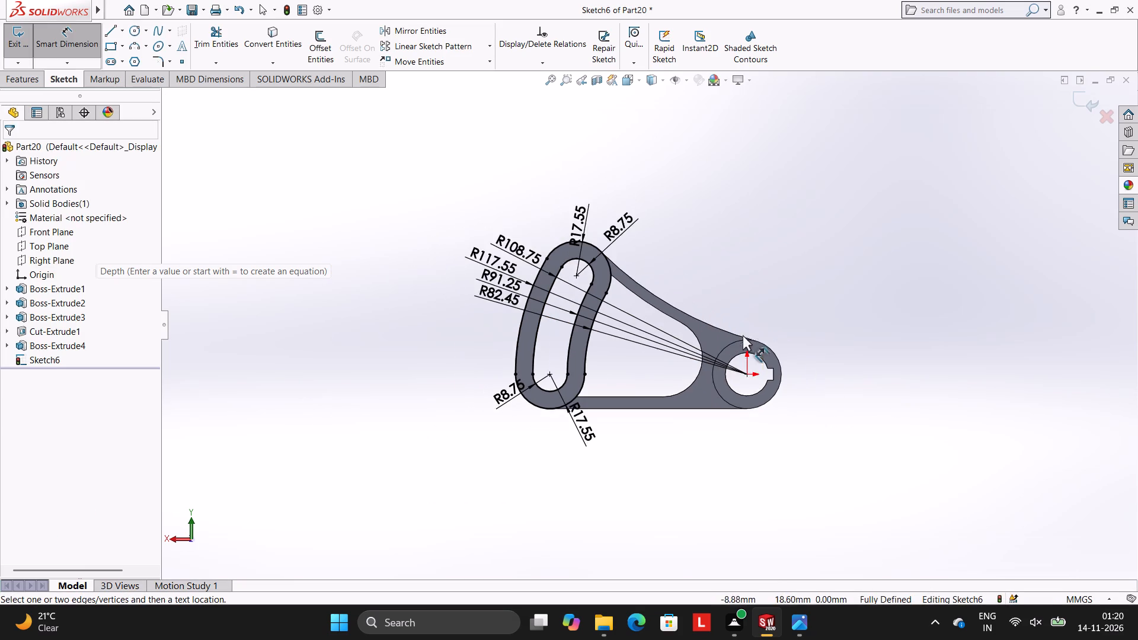
scroll(738, 327, "down", 1)
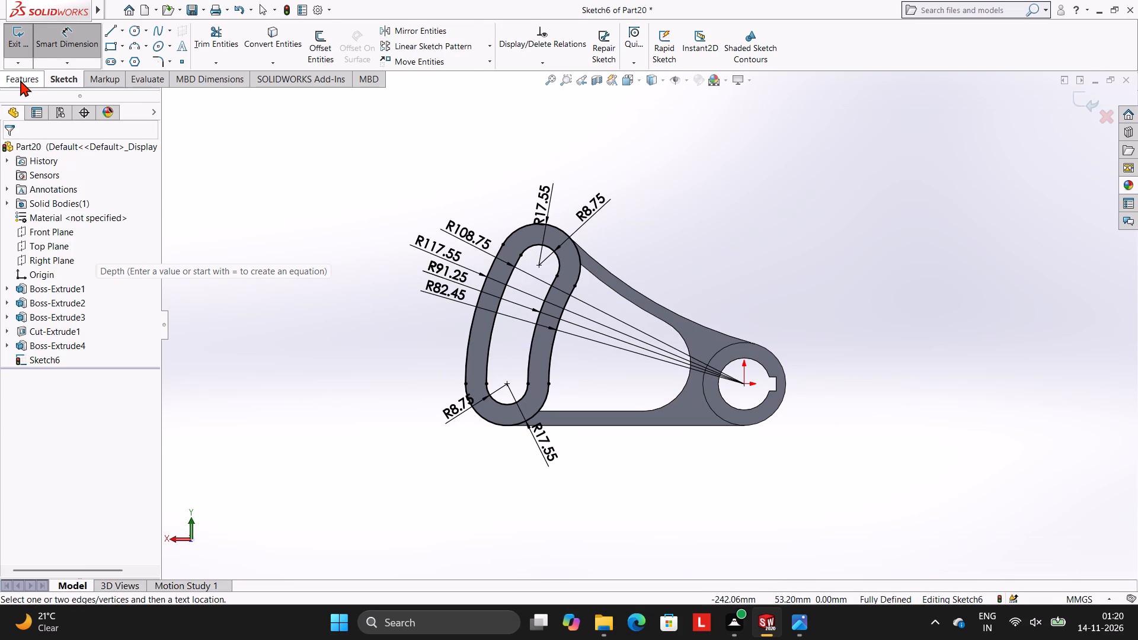
Extrude the slotted-arm outline sketch as a 2 mm blind boss merged with the lever body.
left_click(20, 80)
left_click(15, 45)
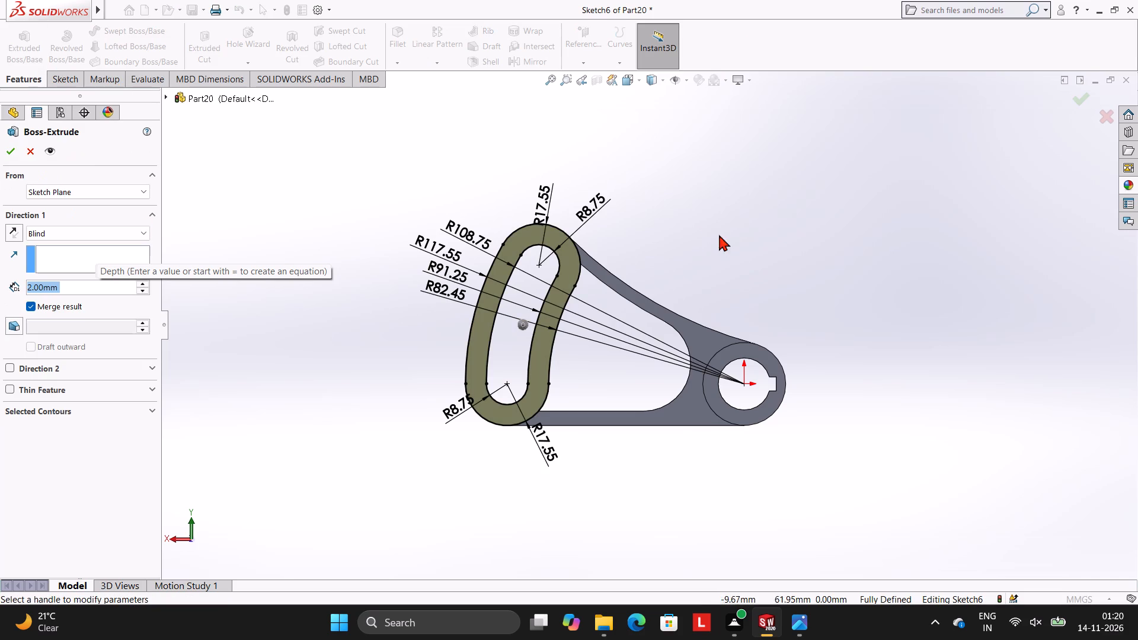
left_click(8, 154)
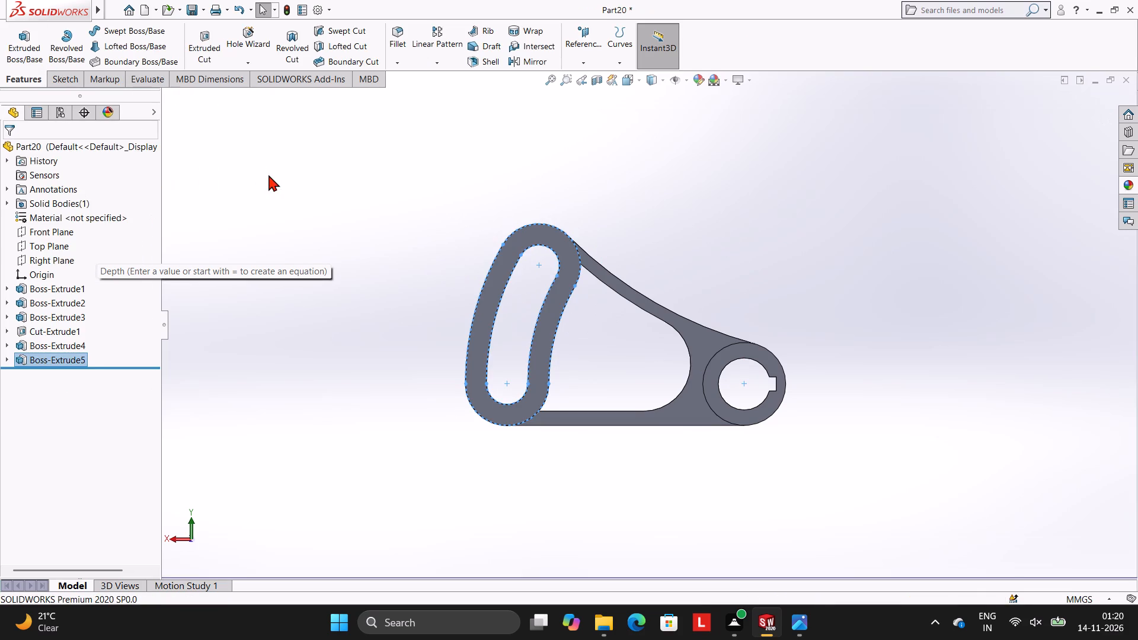
left_click(268, 175)
Examine the finished lever from several angles, checking the slotted arm, web and keyed hub on both sides.
middle_click_drag(706, 261, 661, 273)
middle_click_drag(769, 287, 727, 289)
middle_click_drag(767, 281, 757, 280)
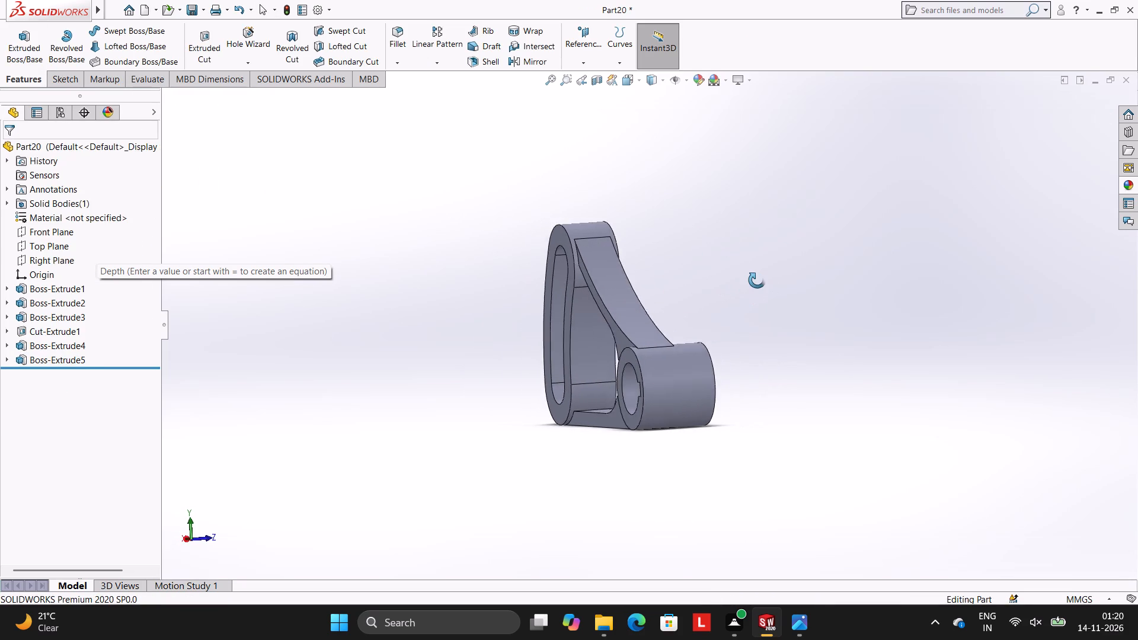
middle_click_drag(757, 280, 743, 280)
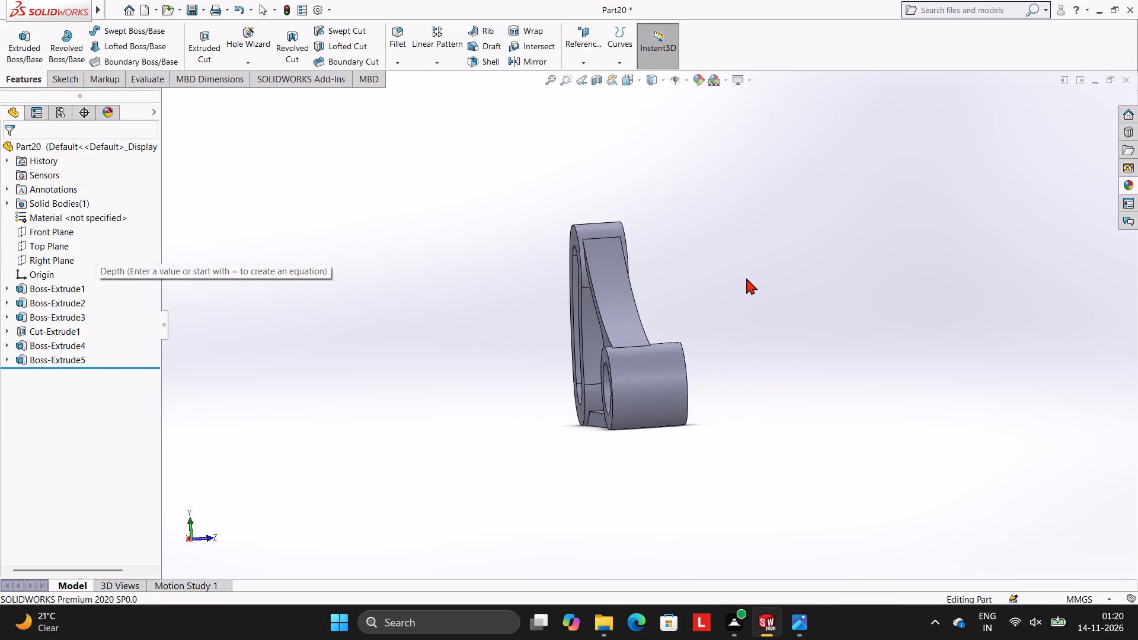
middle_click_drag(760, 280, 667, 299)
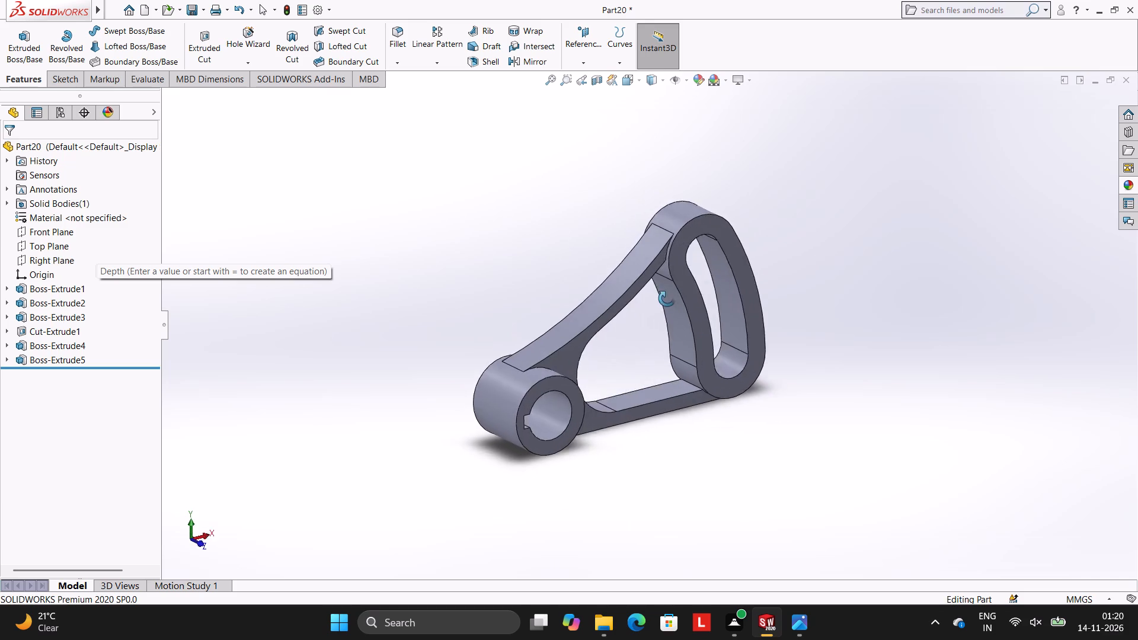
middle_click_drag(667, 299, 678, 268)
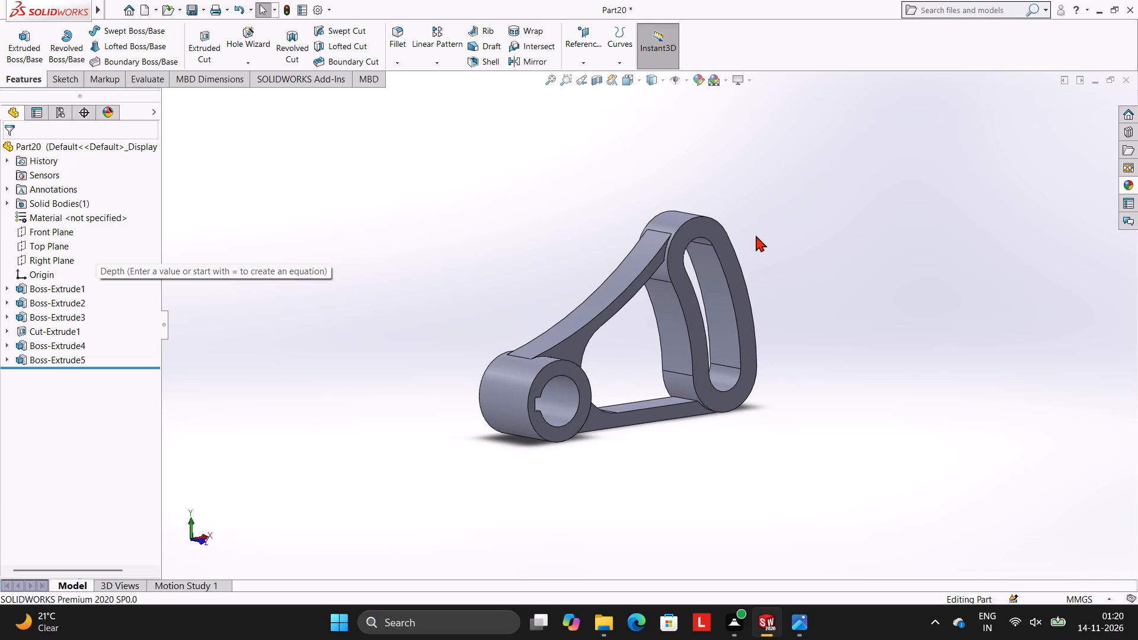
middle_click_drag(939, 303, 921, 304)
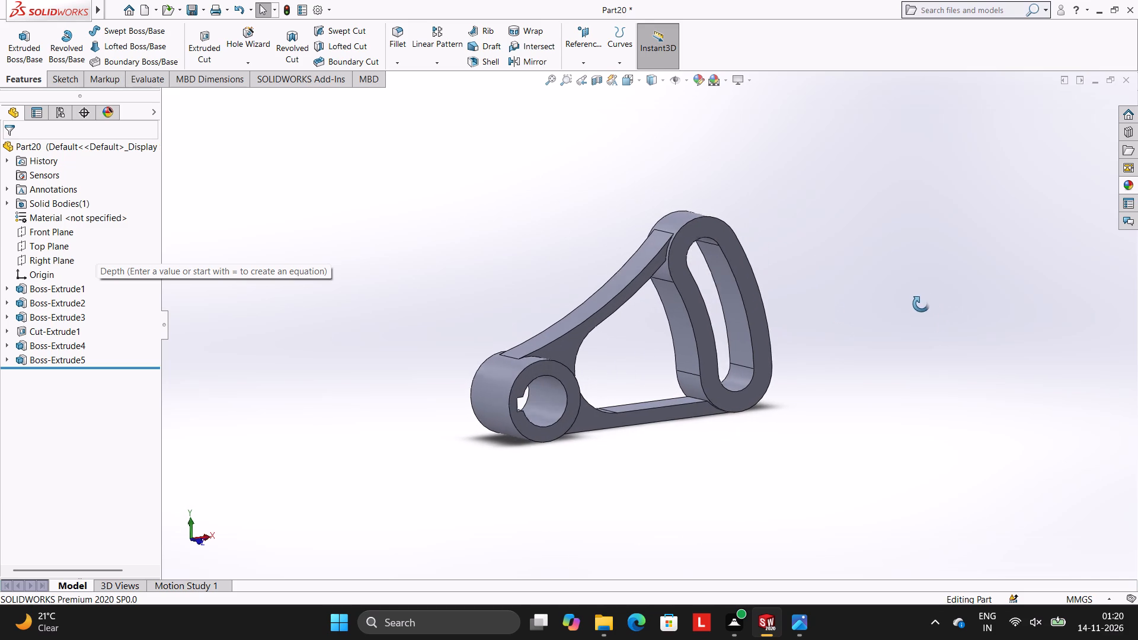
middle_click_drag(921, 304, 920, 304)
middle_click_drag(897, 309, 896, 305)
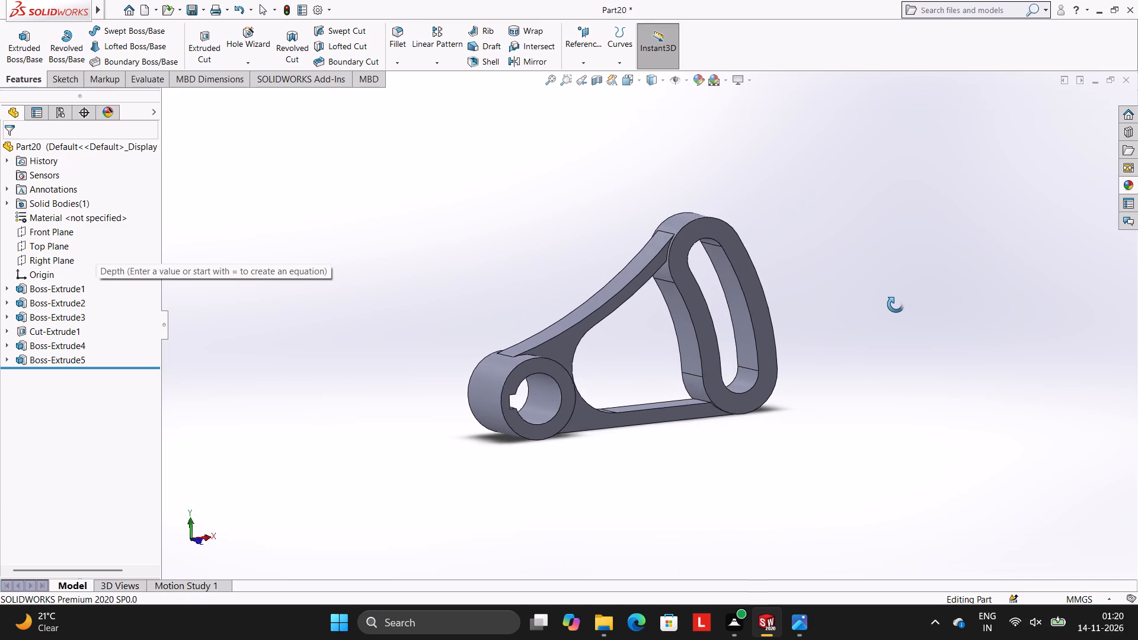
middle_click_drag(896, 305, 881, 304)
scroll(672, 339, "down", 1)
scroll(729, 385, "up", 1)
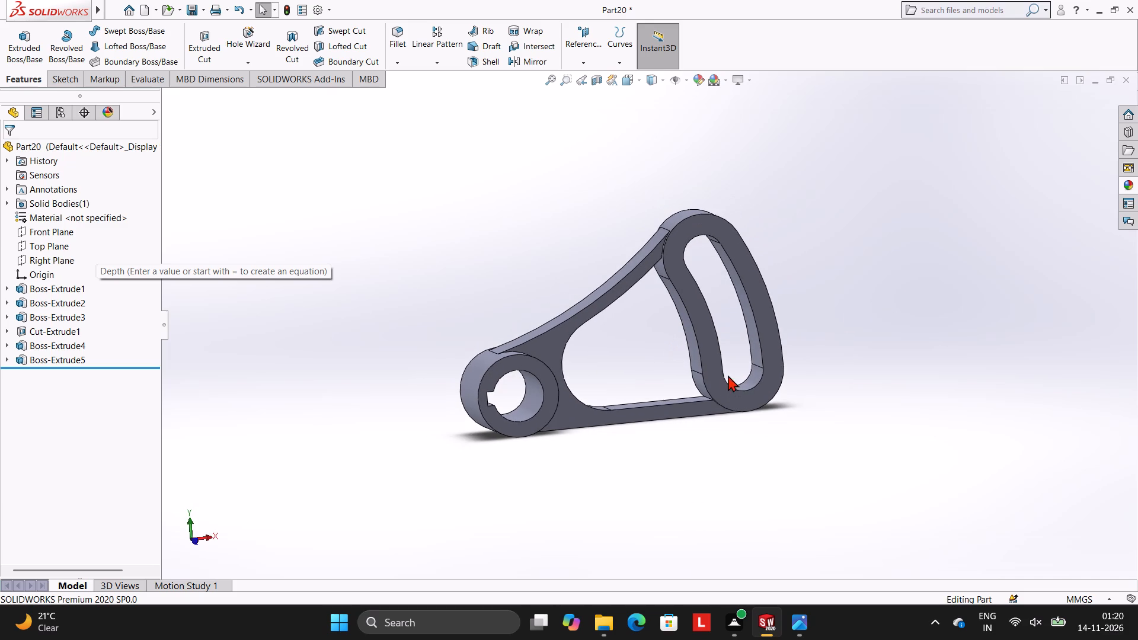
scroll(733, 373, "down", 2)
scroll(659, 328, "up", 1)
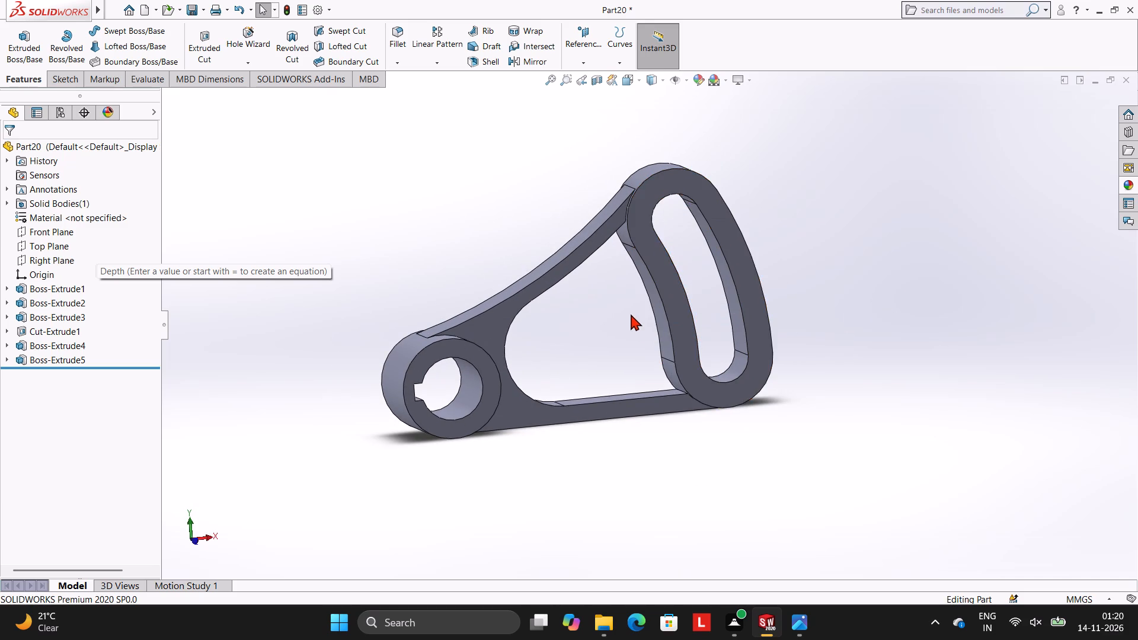
scroll(625, 303, "down", 1)
scroll(628, 289, "up", 1)
scroll(628, 289, "down", 1)
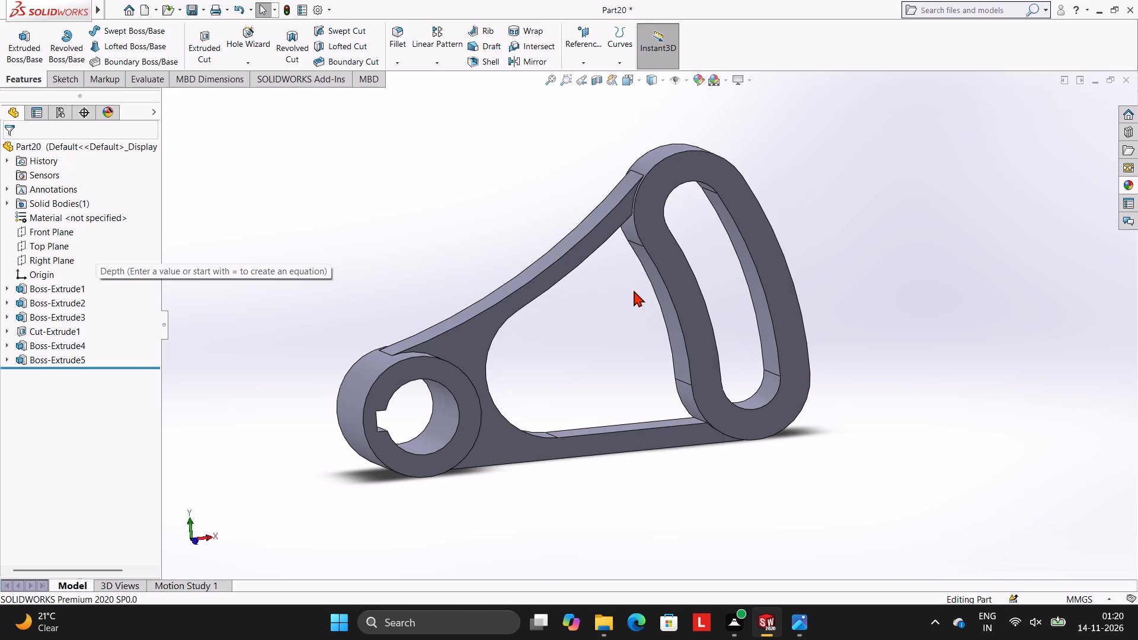
middle_click_drag(870, 257, 846, 238)
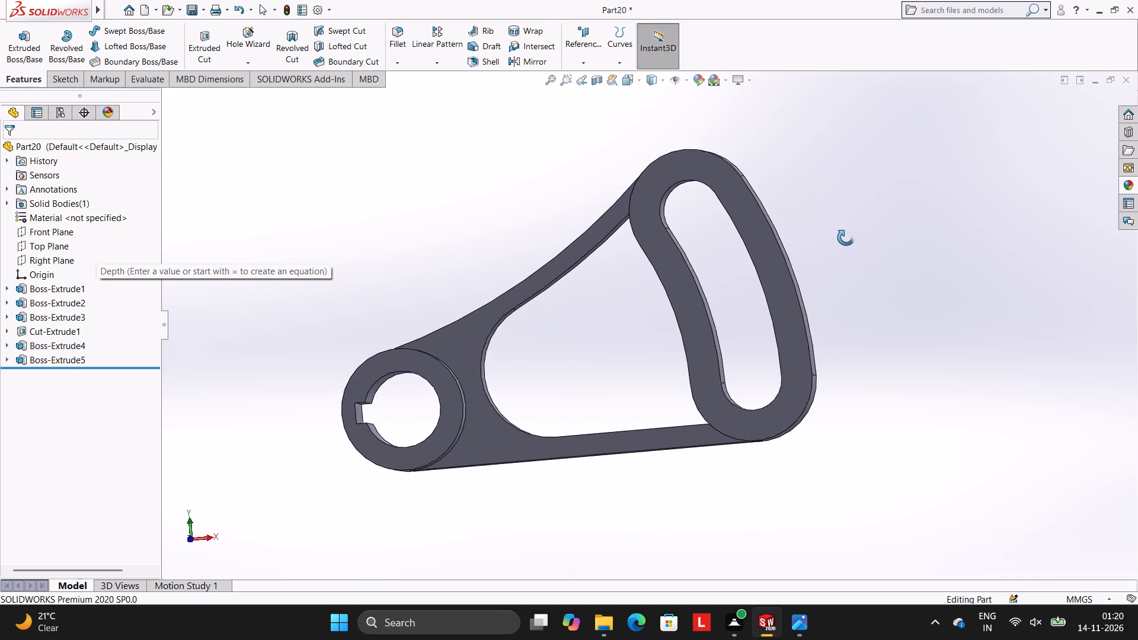
middle_click_drag(846, 238, 845, 255)
scroll(846, 239, "down", 1)
scroll(749, 341, "up", 3)
middle_click_drag(810, 305, 849, 286)
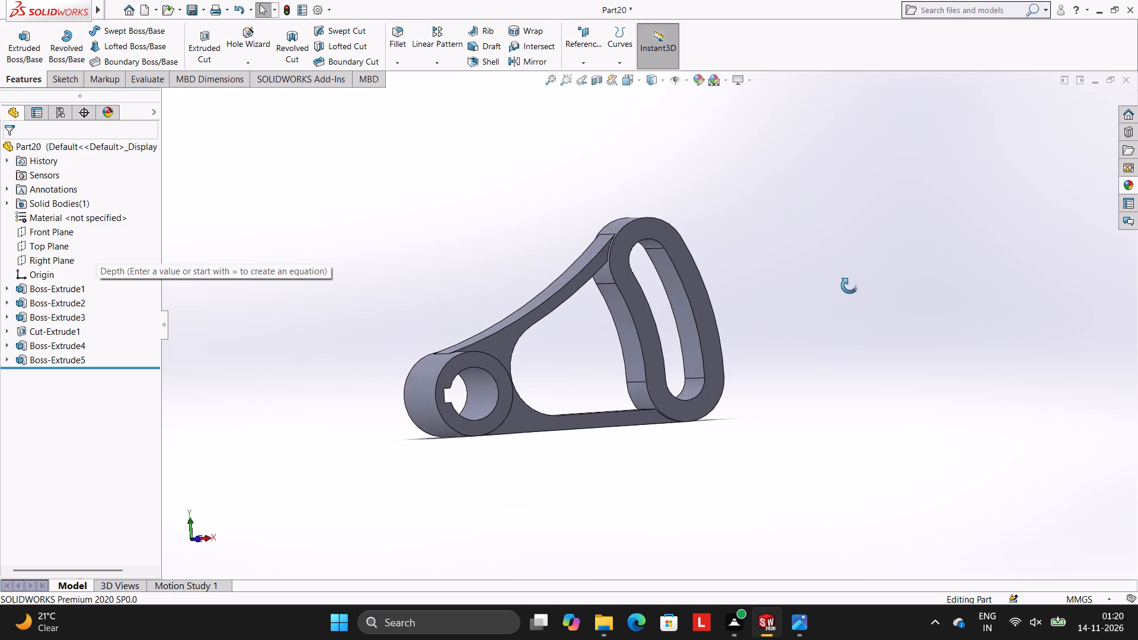
middle_click_drag(849, 286, 810, 327)
scroll(796, 288, "down", 1)
scroll(628, 347, "up", 2)
scroll(622, 348, "down", 1)
middle_click_drag(858, 258, 852, 241)
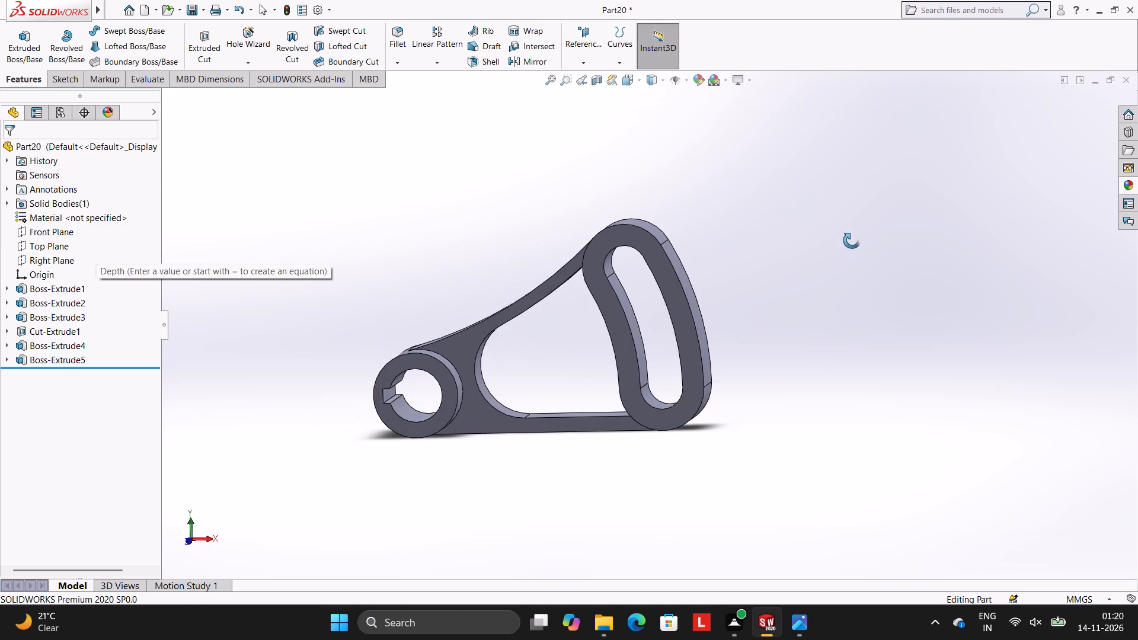
middle_click_drag(852, 241, 853, 249)
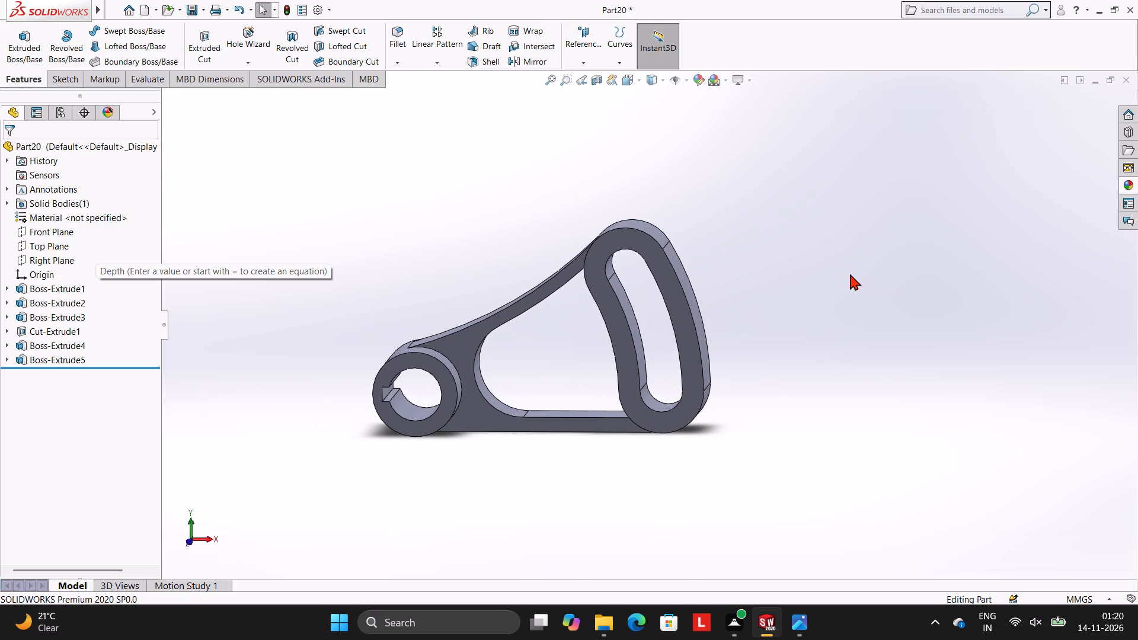
Save the part in Documents as KEYED HUB LEVER WITH OPEN TRIANGULAR ARM.
key("ctrl+s")
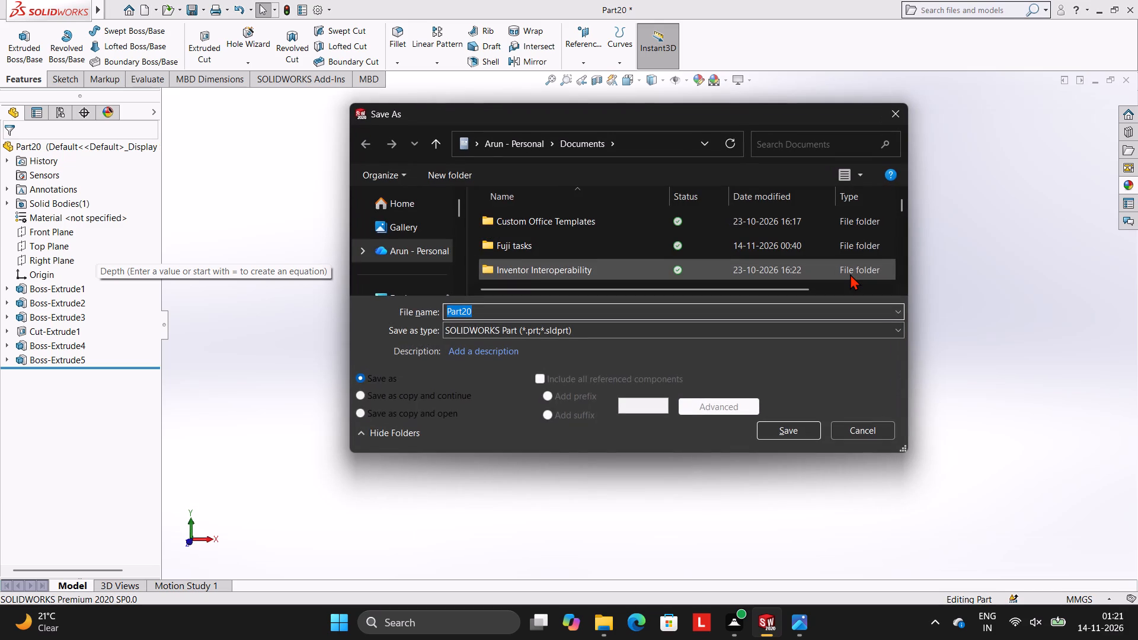
key("k")
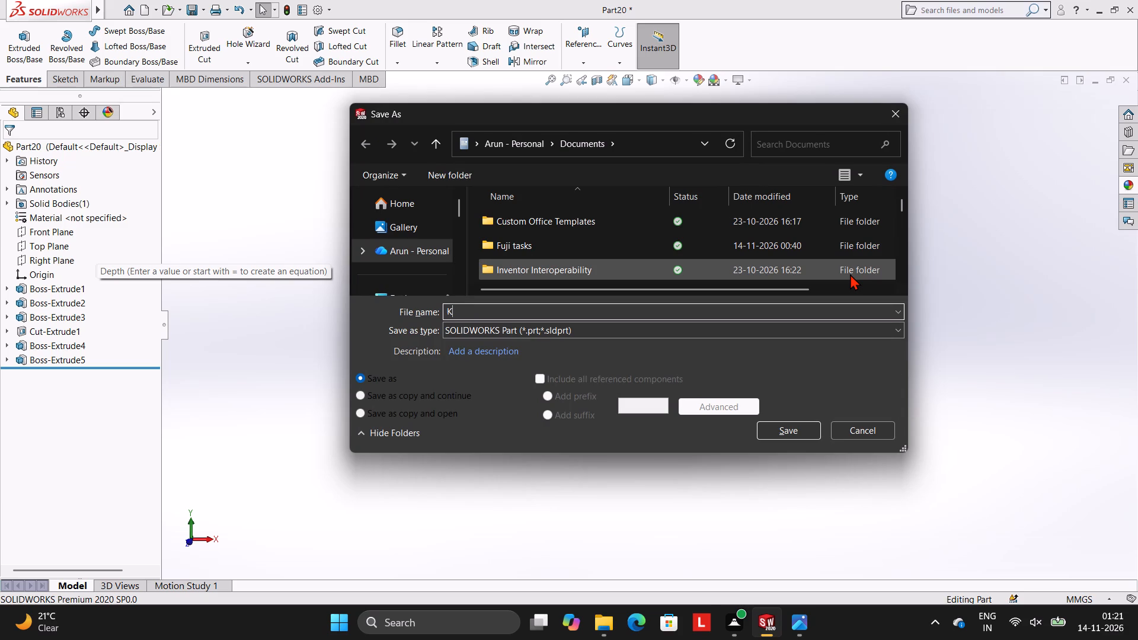
type("EY")
type("ED")
key("space")
type("HUB")
key("space")
type("LEV")
type("ER")
key("space")
type("WI")
type("TH")
key("space")
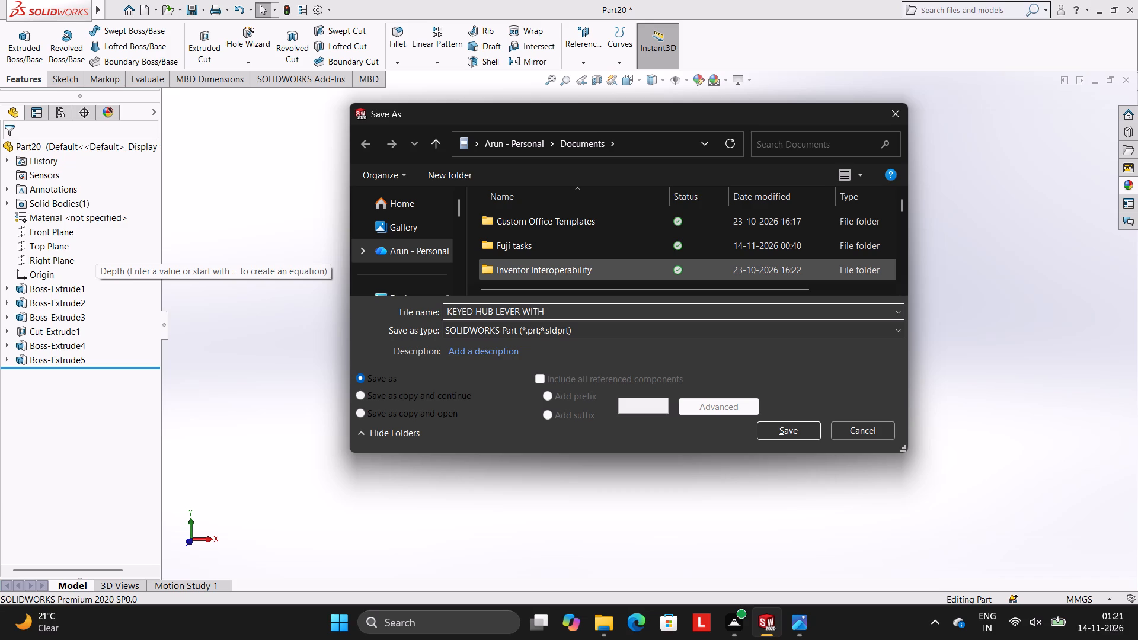
type("OPEN")
key("space")
type("TRIA")
key("n")
type("GULAR")
key("space")
type("ARM")
key("space")
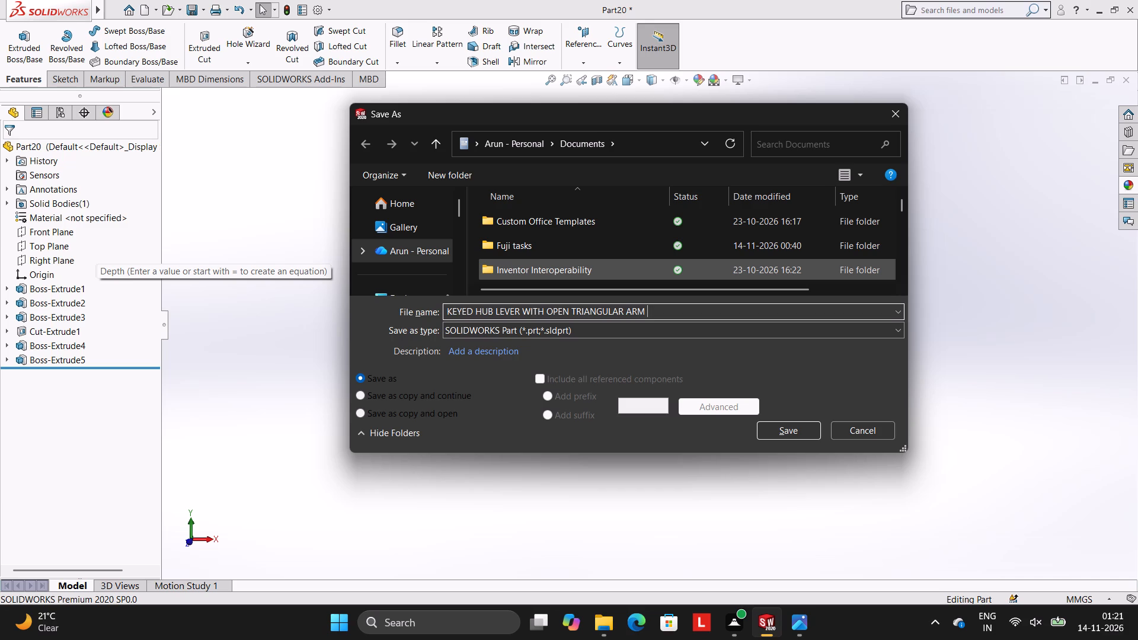
left_click(811, 427)
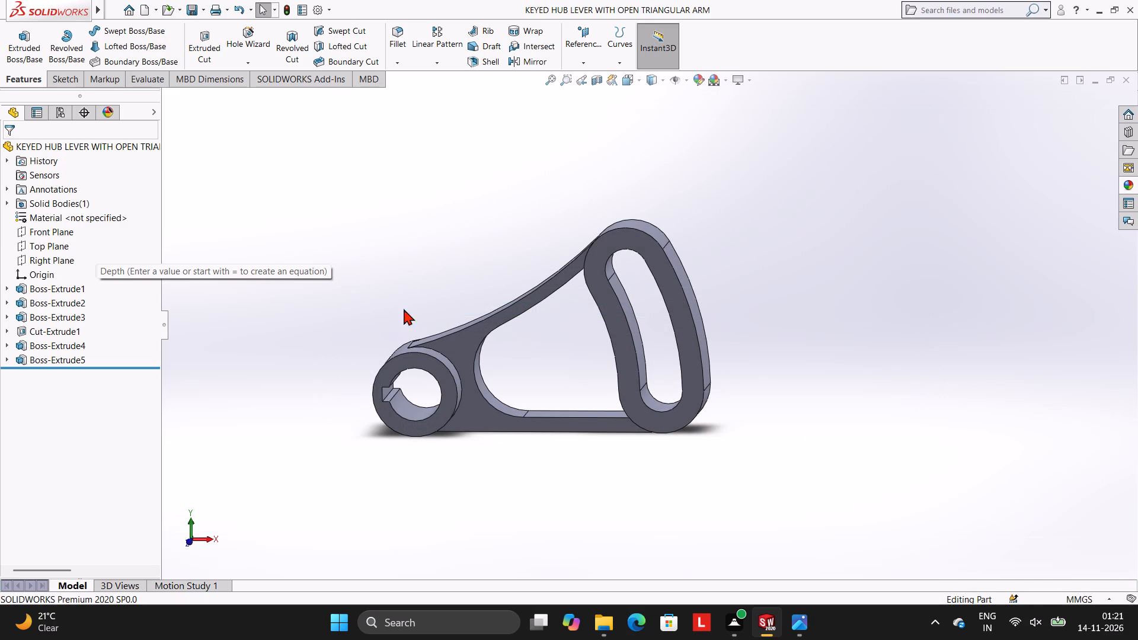
Save a copy of the lever model in Adobe Portable Document Format (*.pdf) under the same file name.
left_click(204, 7)
left_click(215, 44)
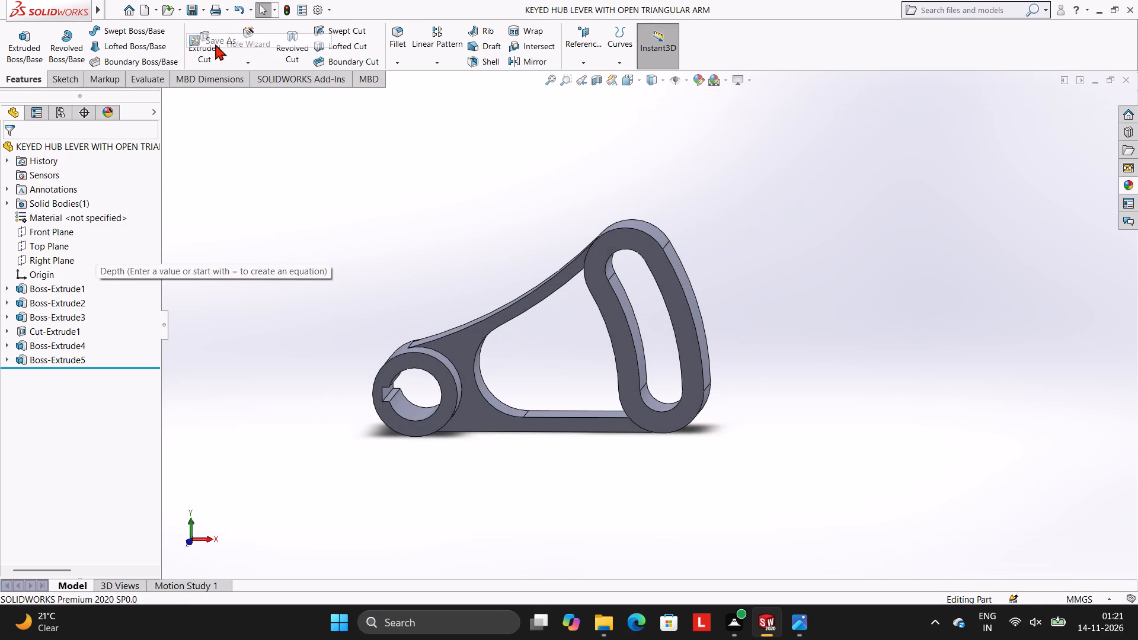
left_click(622, 329)
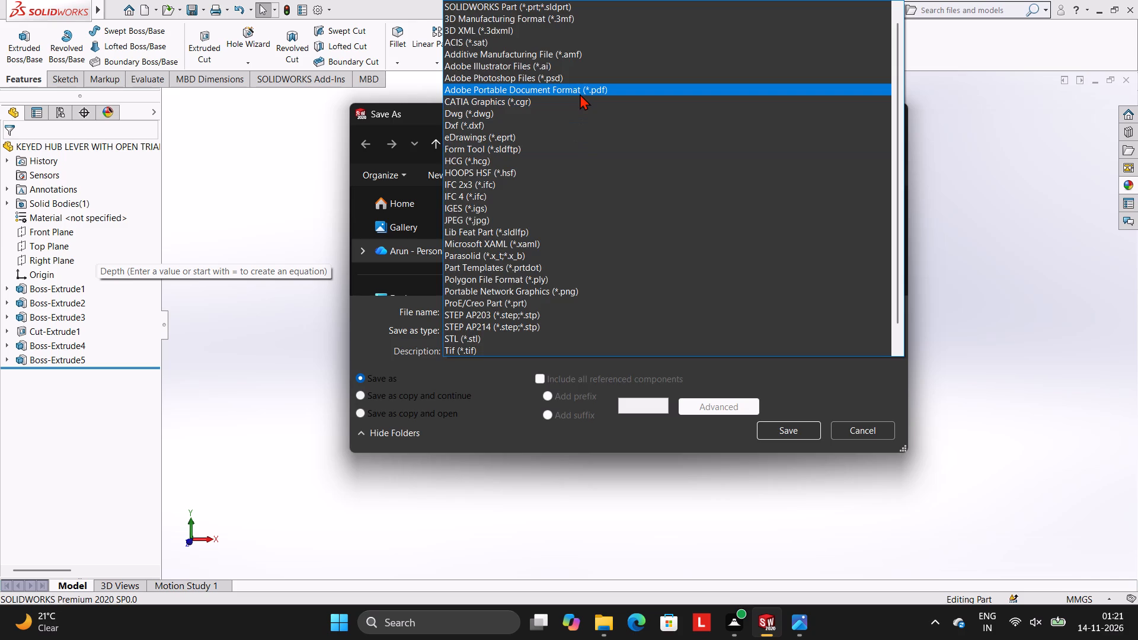
left_click(580, 94)
left_click(807, 453)
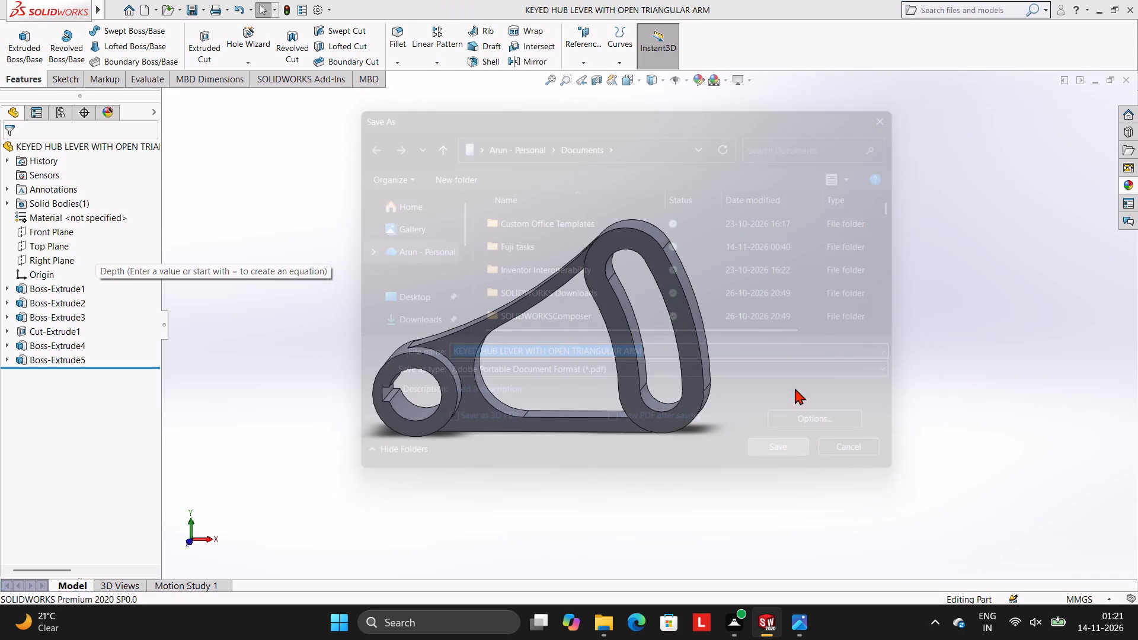